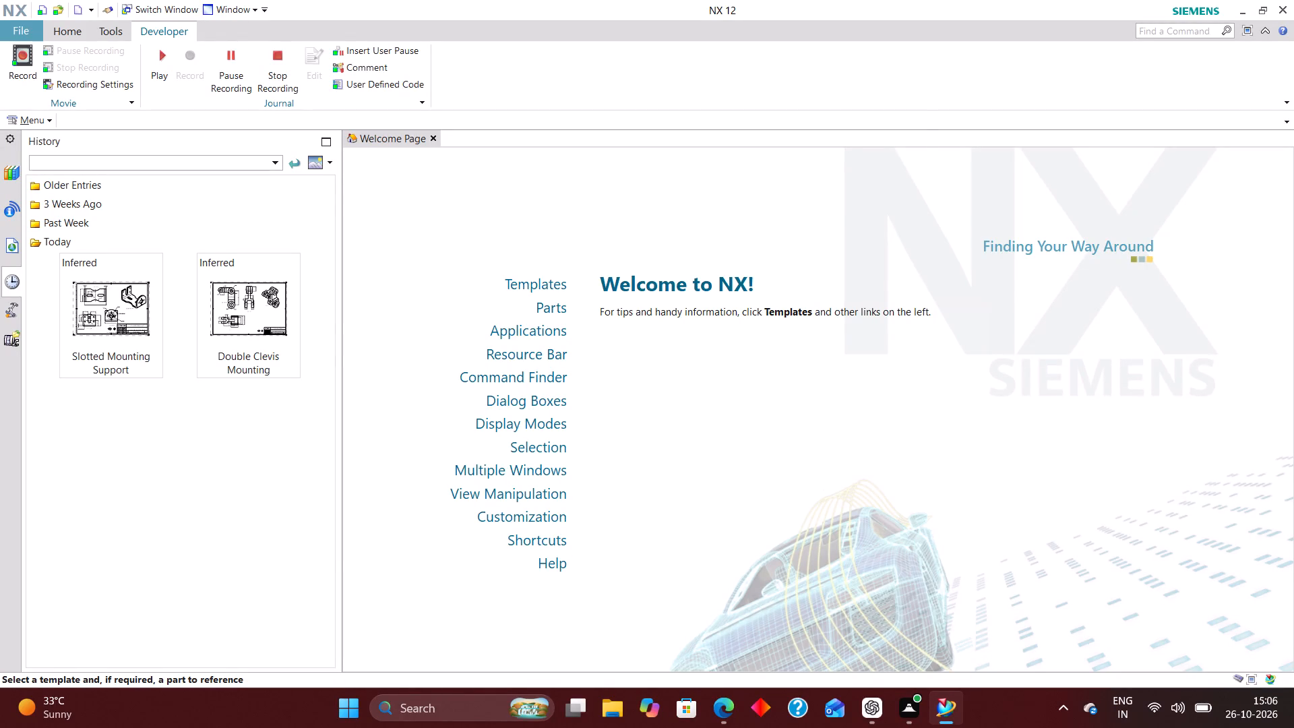
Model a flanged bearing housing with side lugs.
Create a new part from the millimetre Model template in the desktop's Mechanical Components folder, Flanged Bearing Housing subfolder, keeping the default file name.
left_click(349, 162)
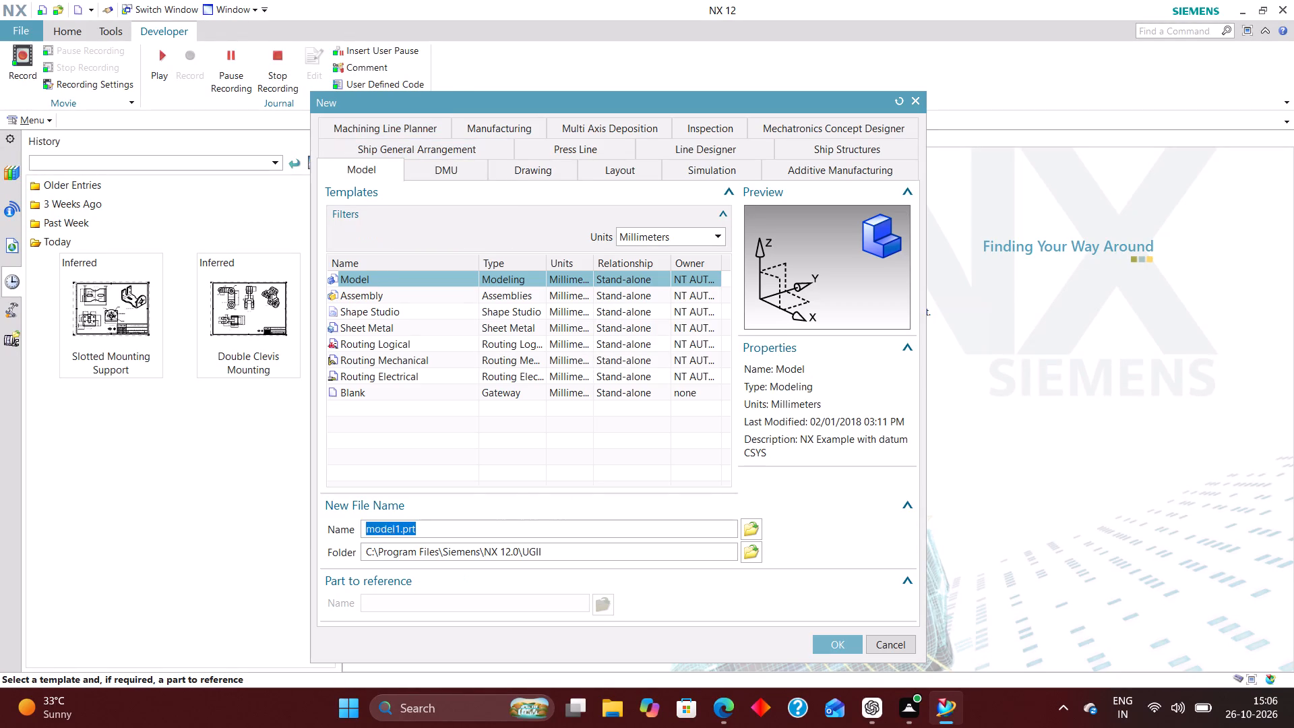
left_click(757, 555)
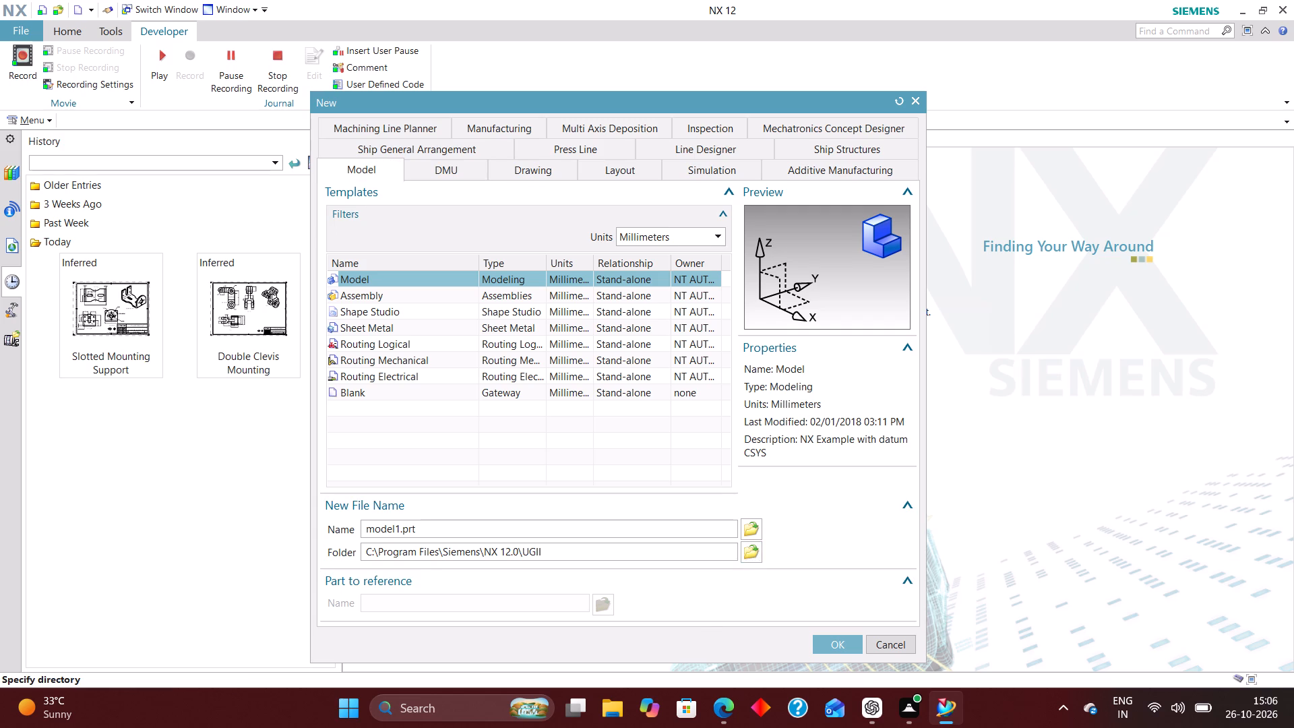
left_click(665, 270)
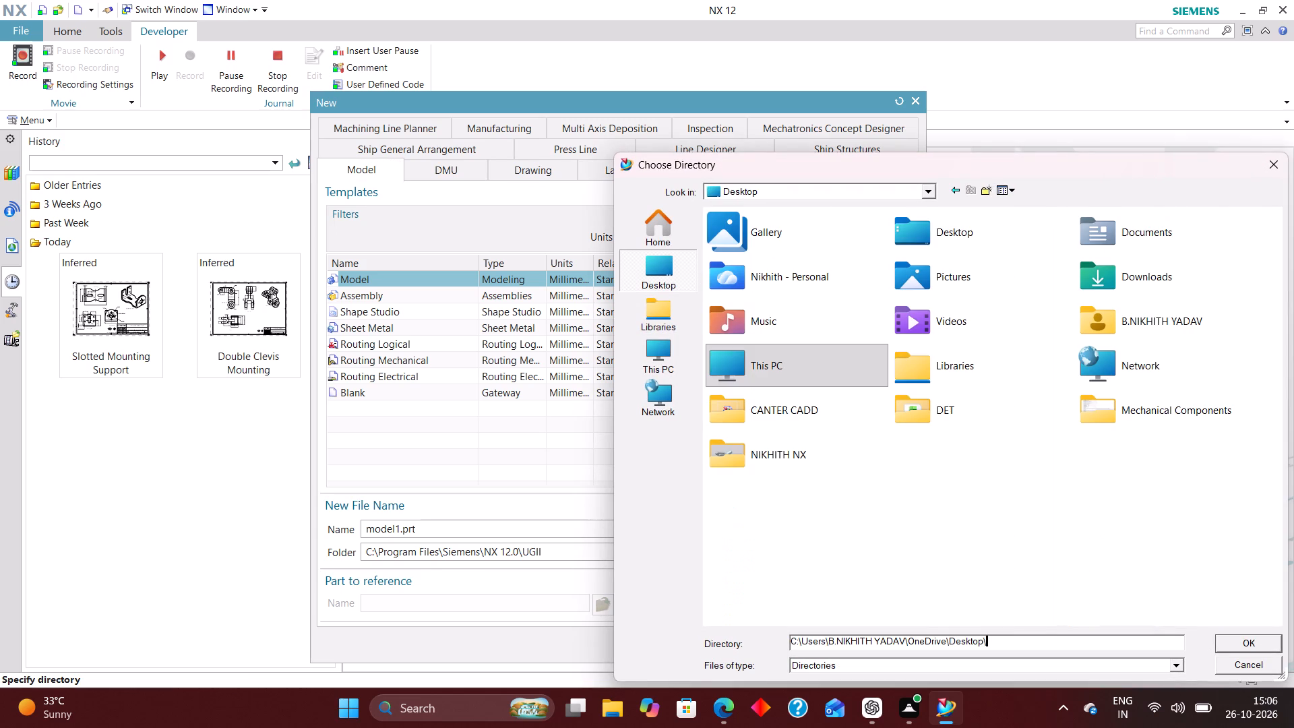
double_click(1130, 422)
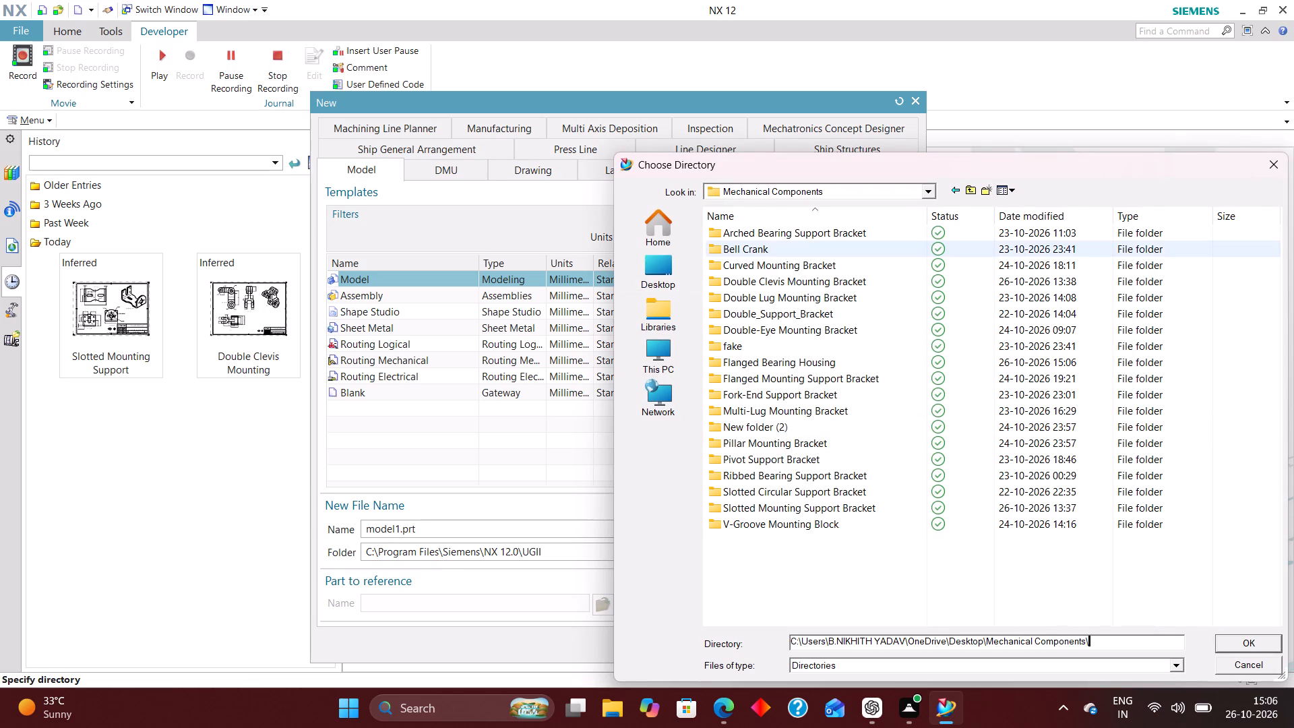
double_click(737, 358)
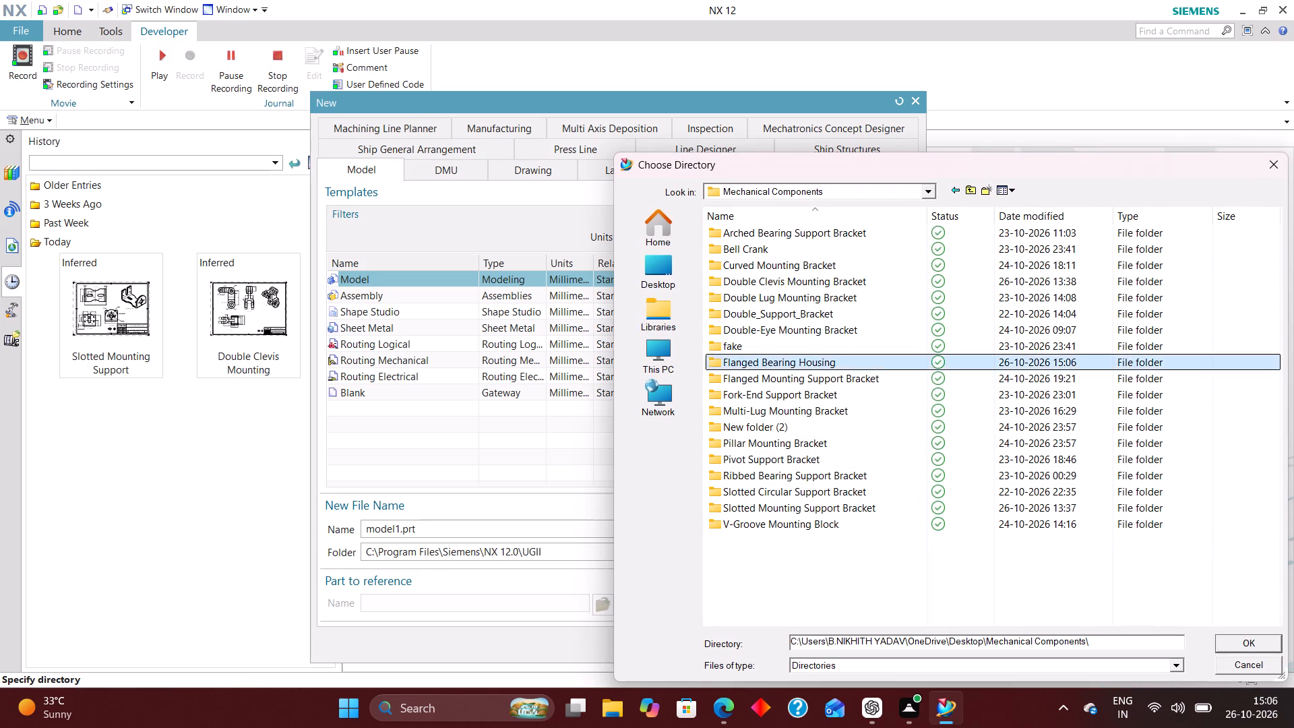
left_click(1248, 645)
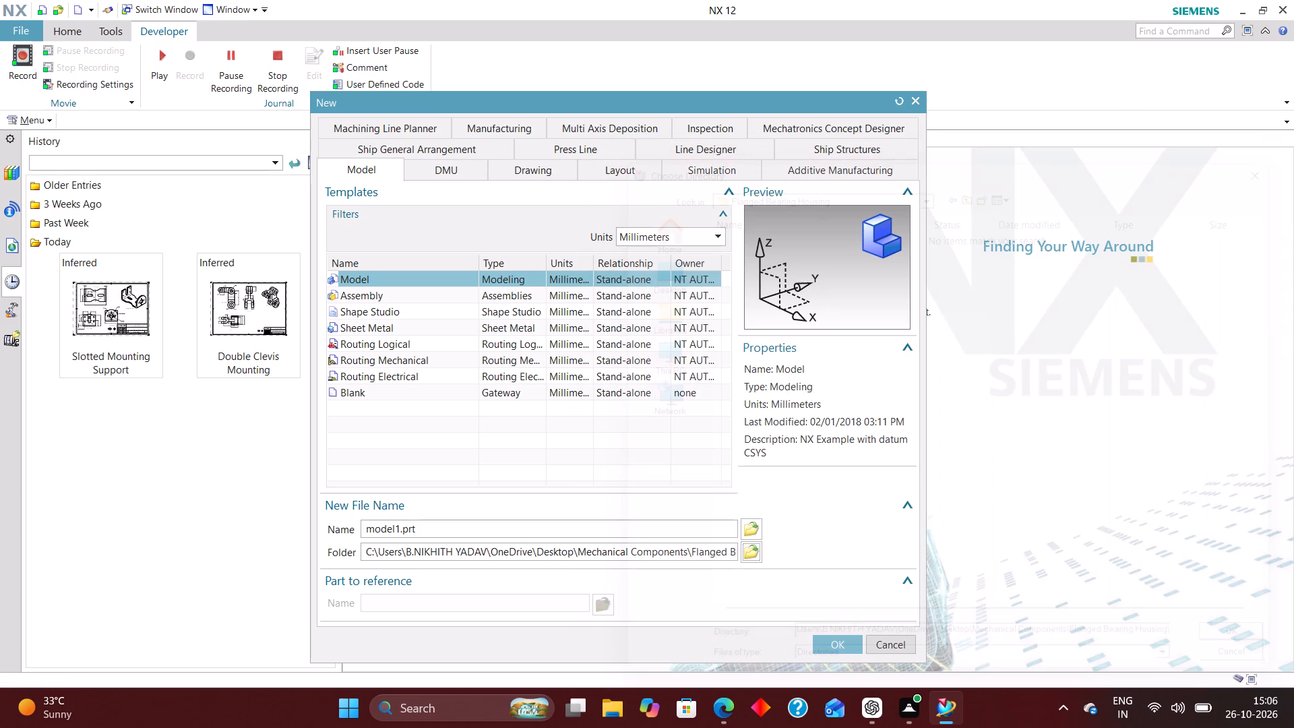
left_click(840, 647)
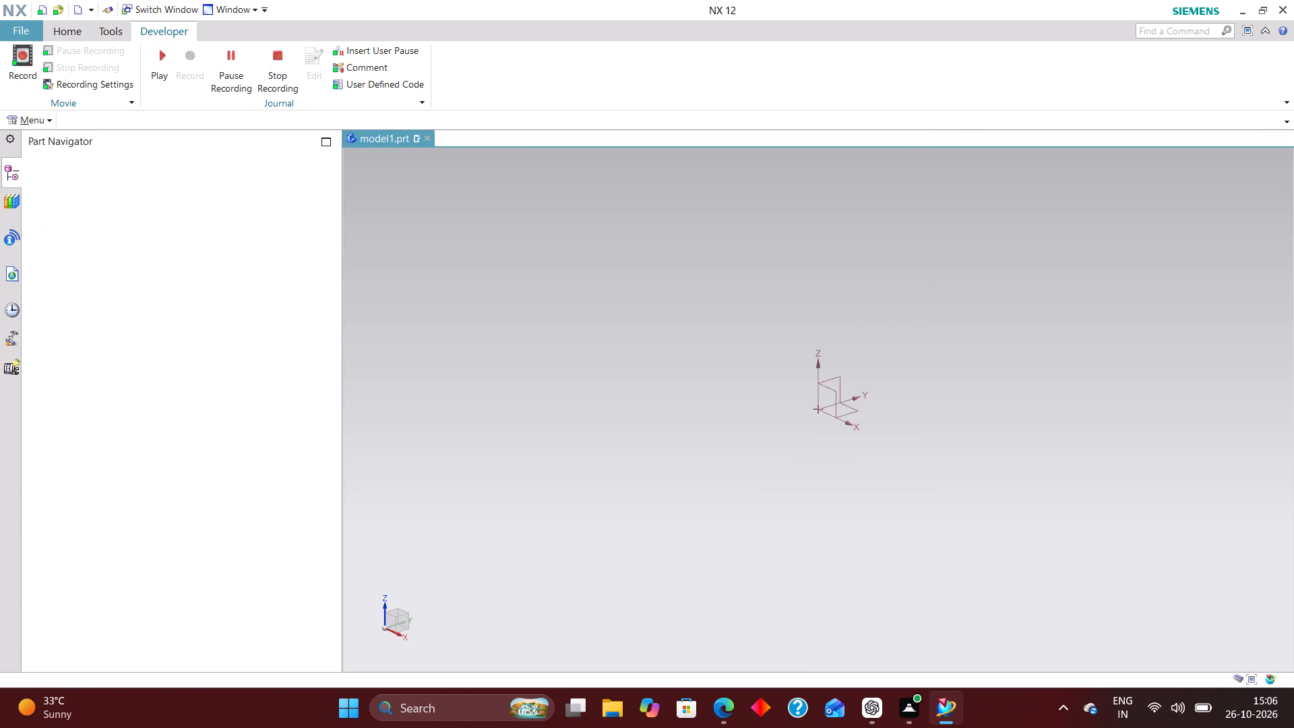
Configure the sketch preferences with constraint symbols hidden, dimension labels set to Value, and continuous auto dimensioning off.
left_click(40, 127)
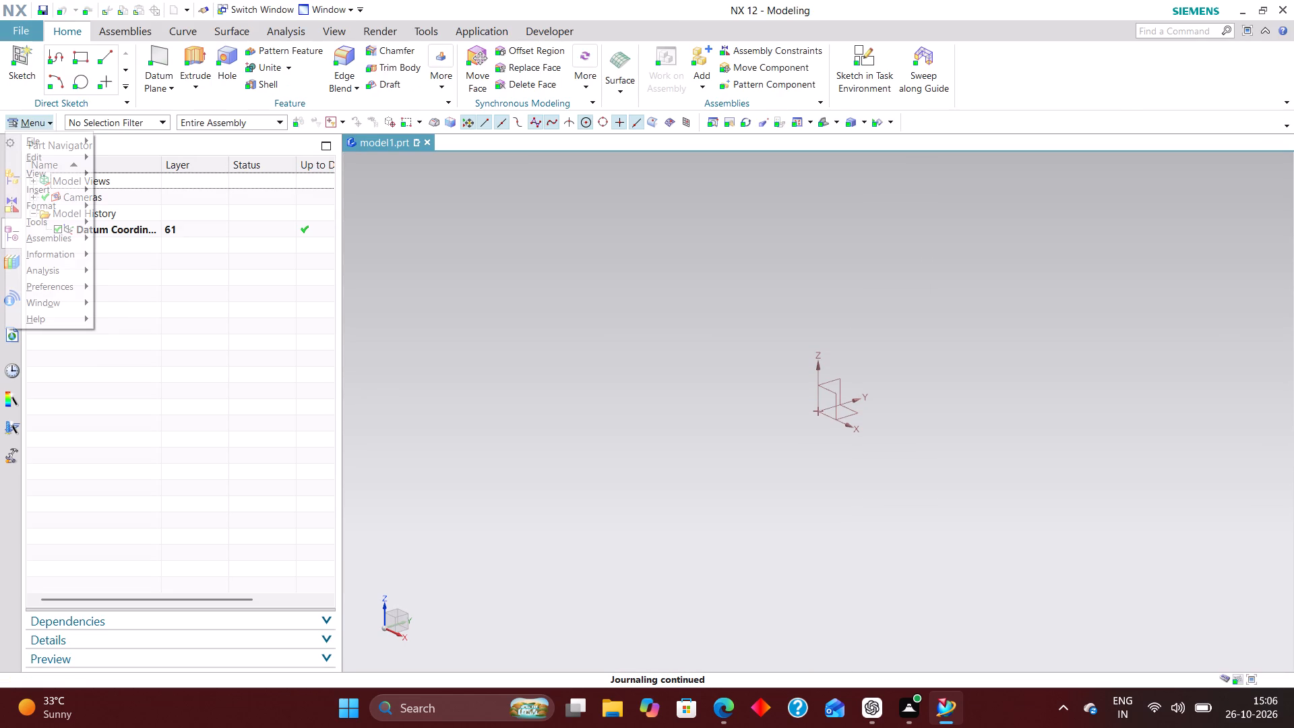
left_click(68, 285)
left_click(149, 296)
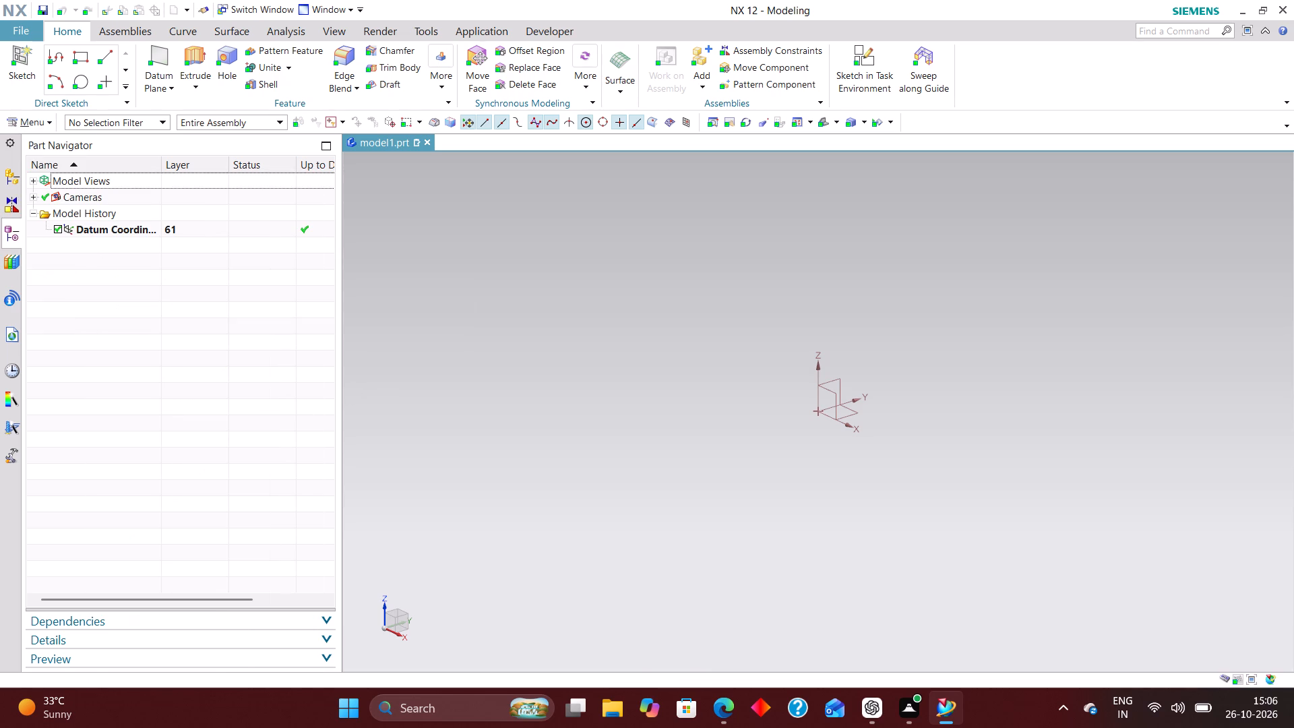
left_click(269, 206)
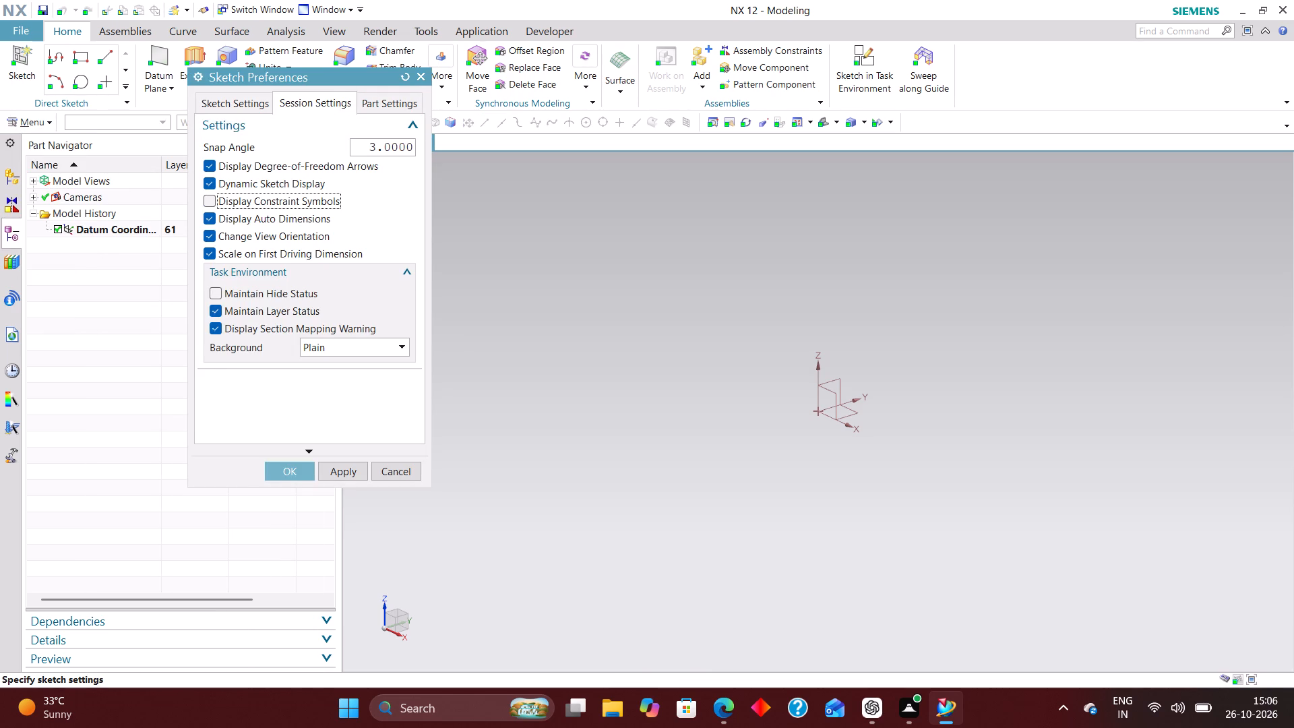
left_click(228, 111)
left_click(342, 143)
left_click(340, 198)
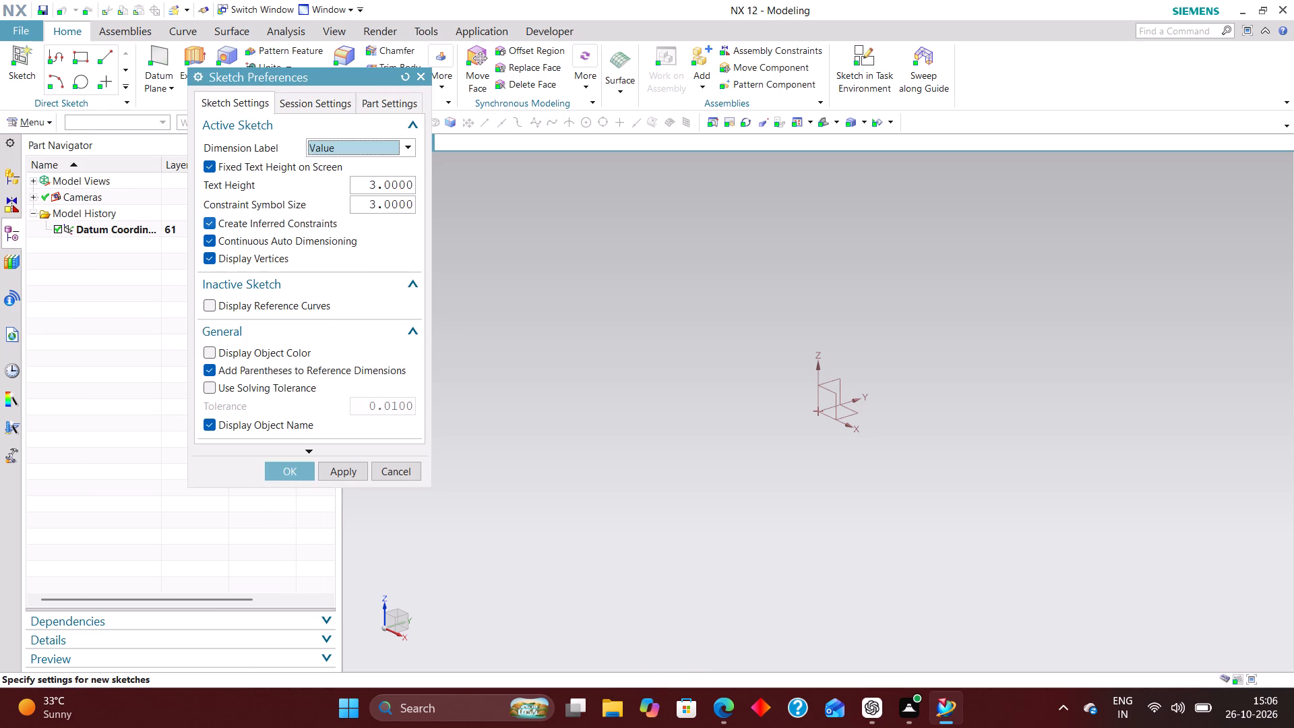
left_click(272, 243)
left_click(282, 466)
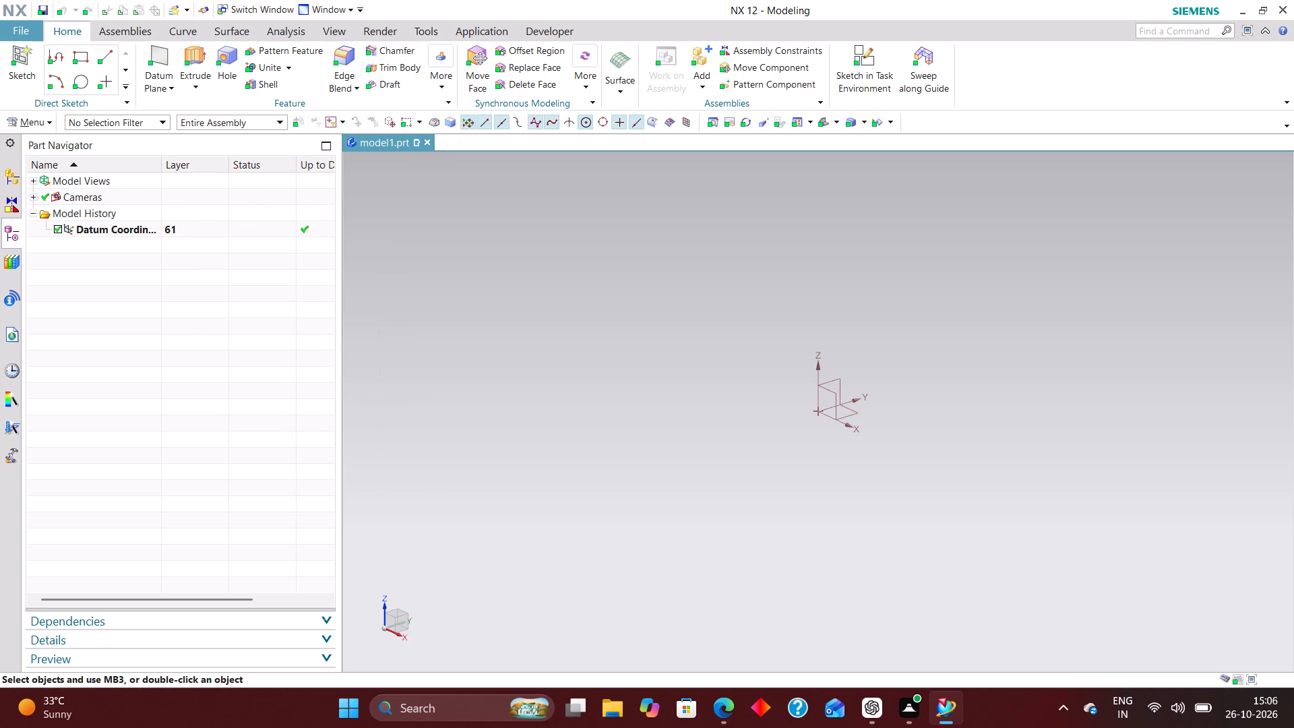
Open the Flanged Bearing Housing PDF from the recent files in File Explorer and examine the dimensioned drawing in the browser.
left_click(722, 709)
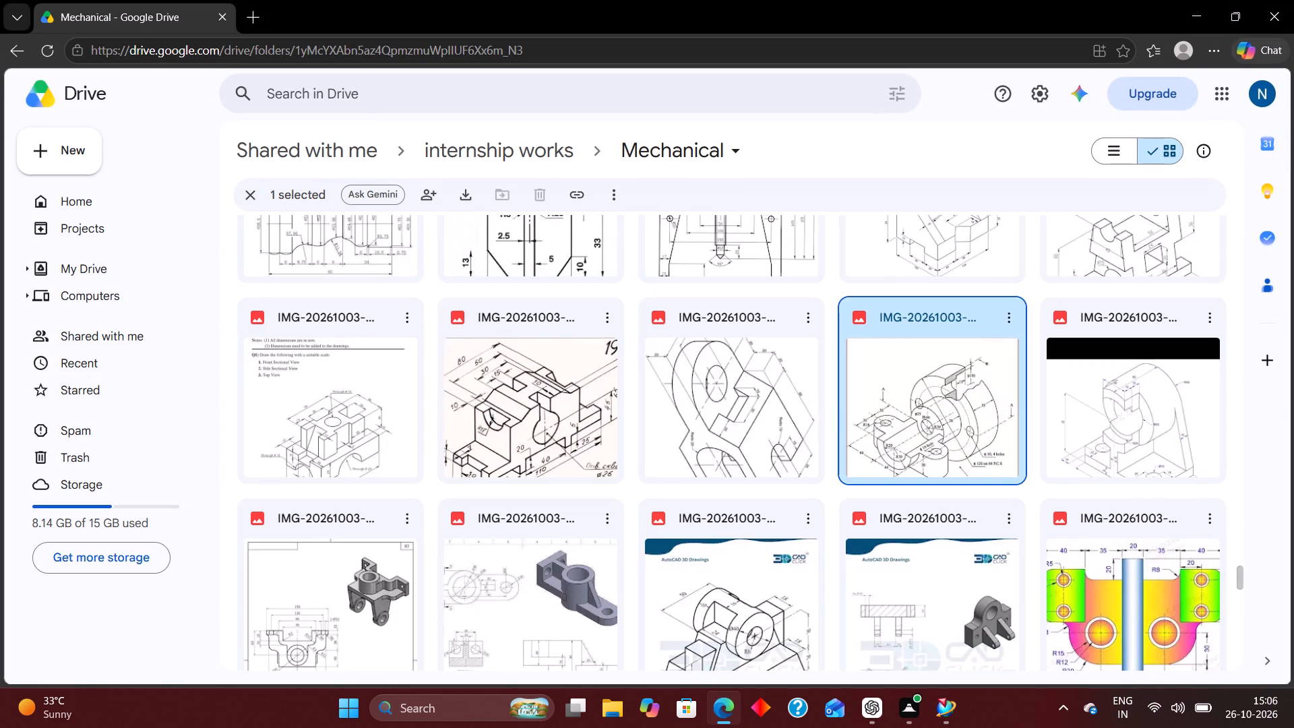
left_click(722, 709)
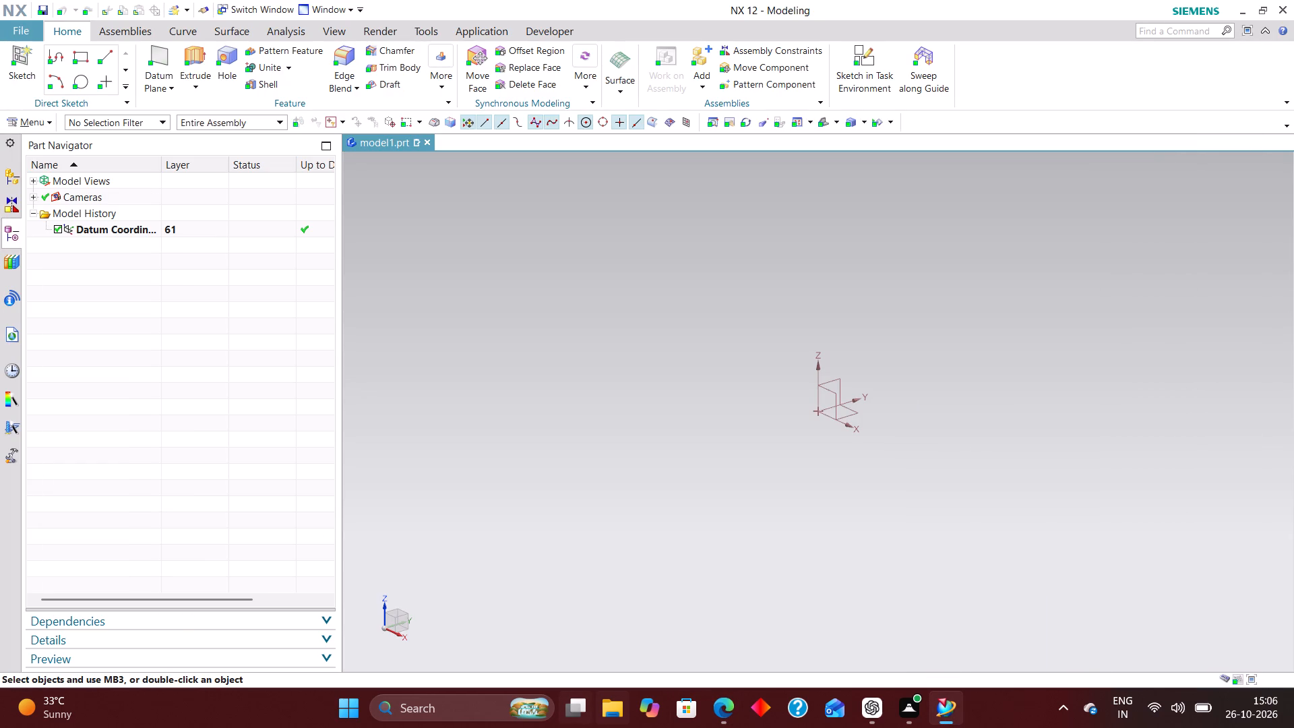
left_click(614, 708)
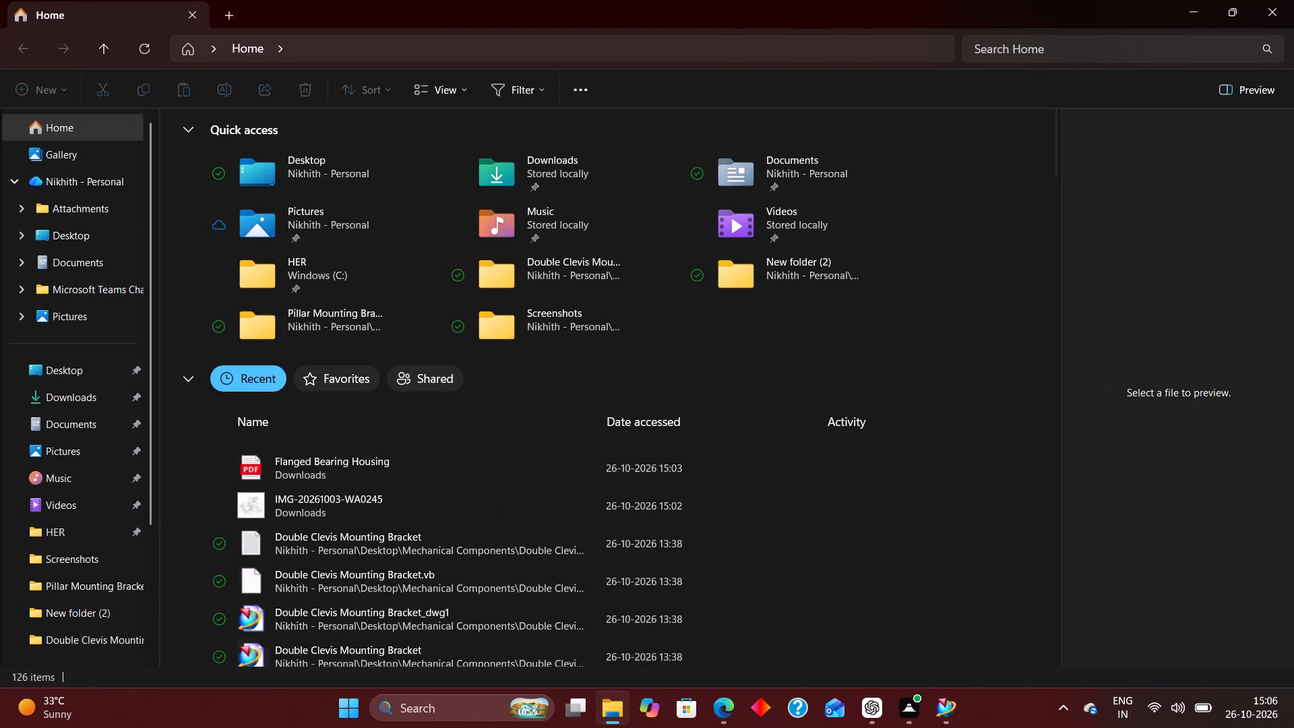
double_click(327, 472)
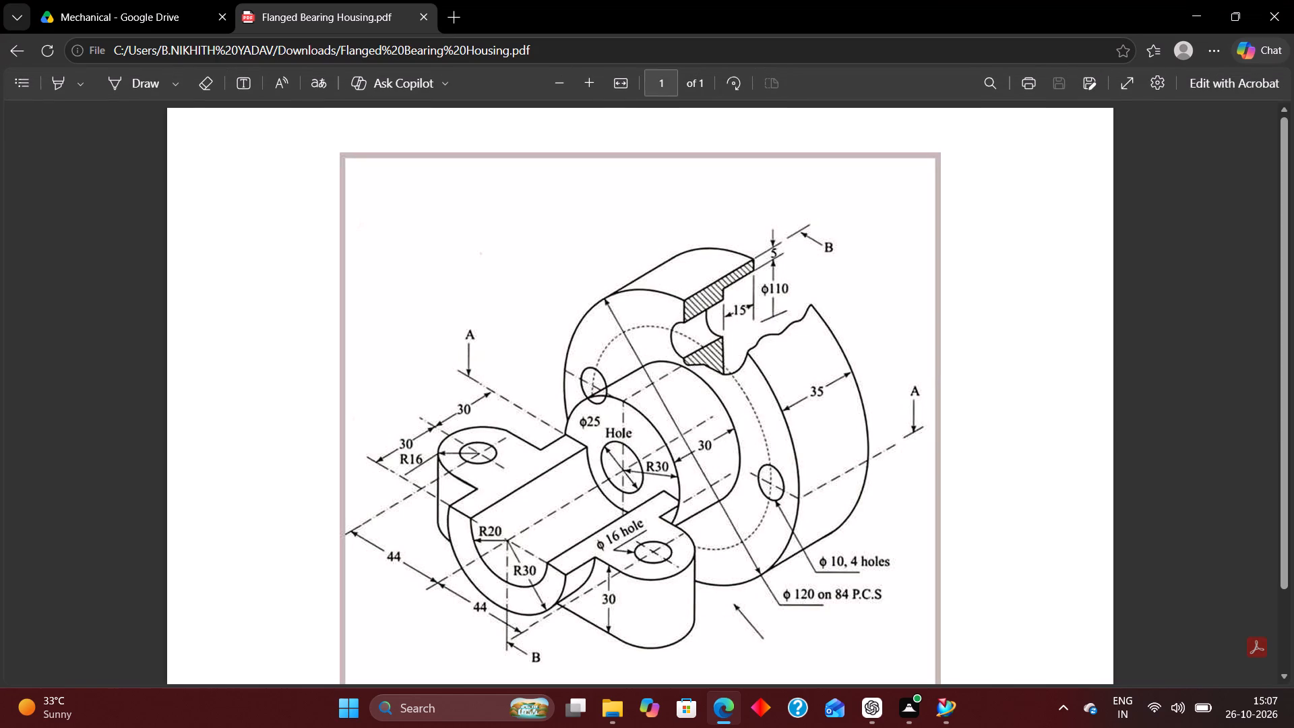
scroll(528, 452, "down", 1)
scroll(904, 456, "up", 1)
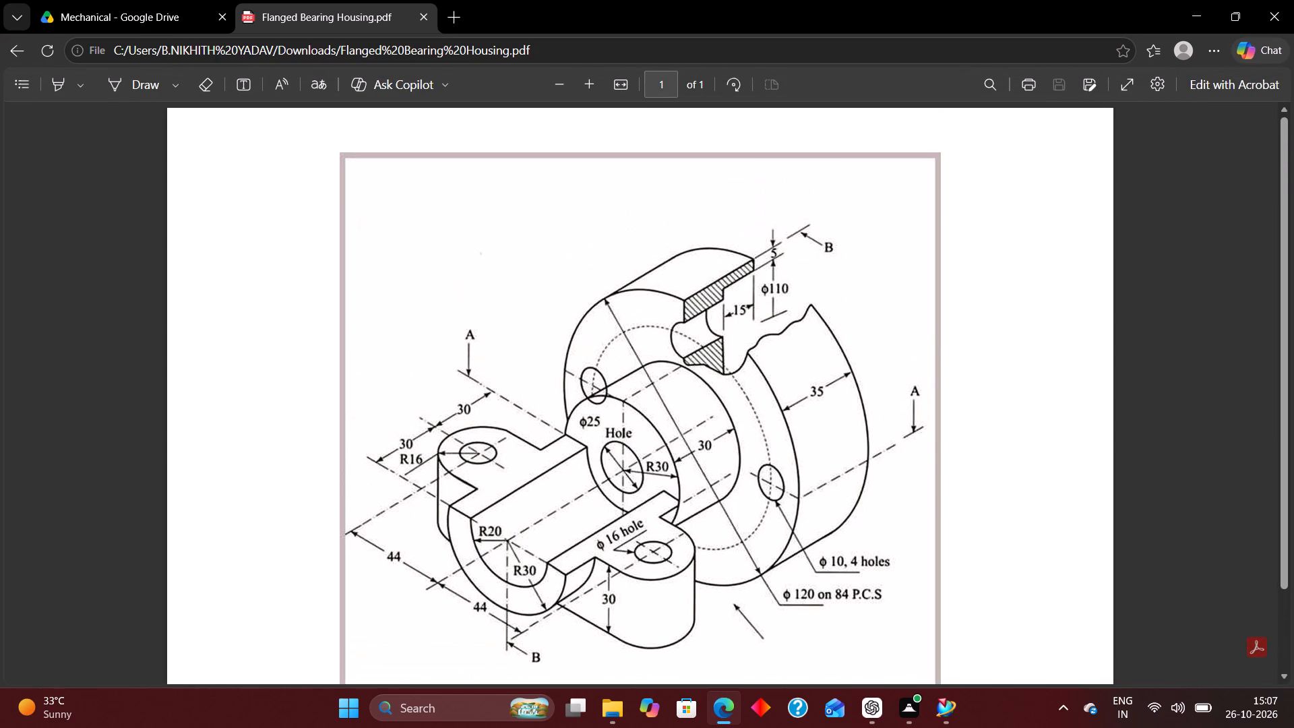
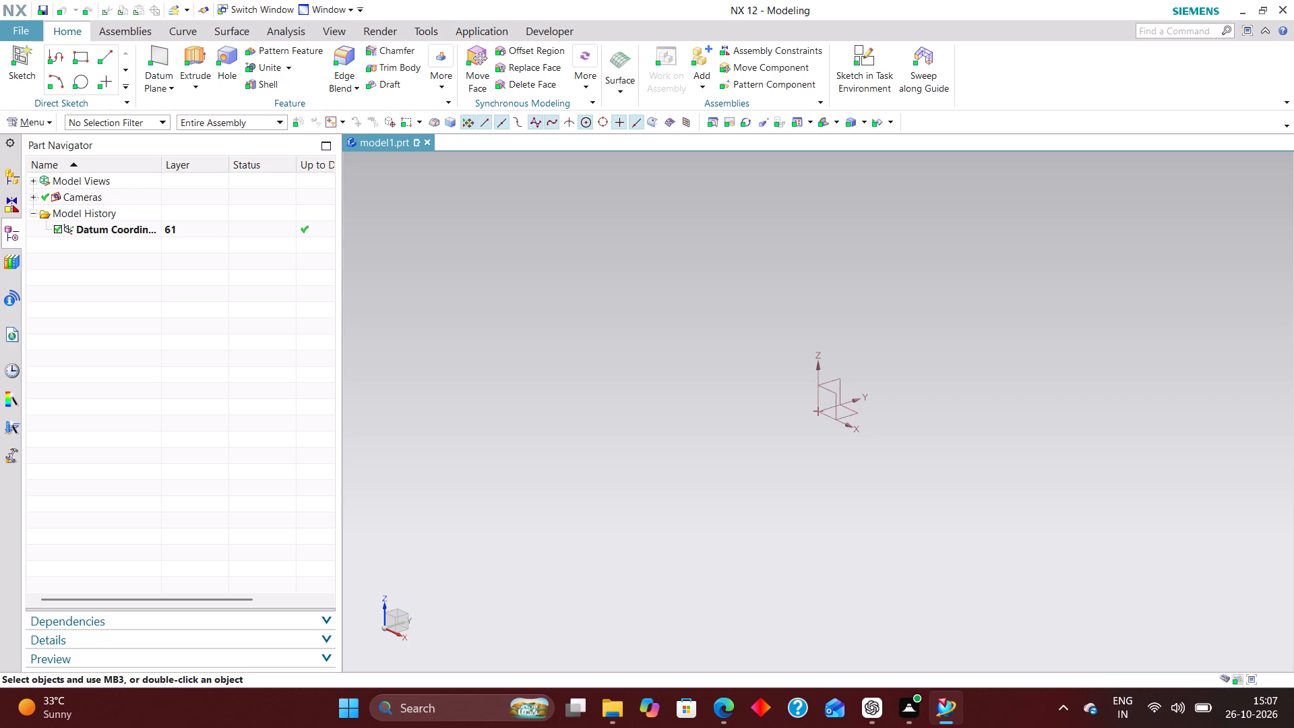
Sketch a 120 mm diameter circle centred on the origin in the XZ plane and finish the sketch.
left_click(880, 54)
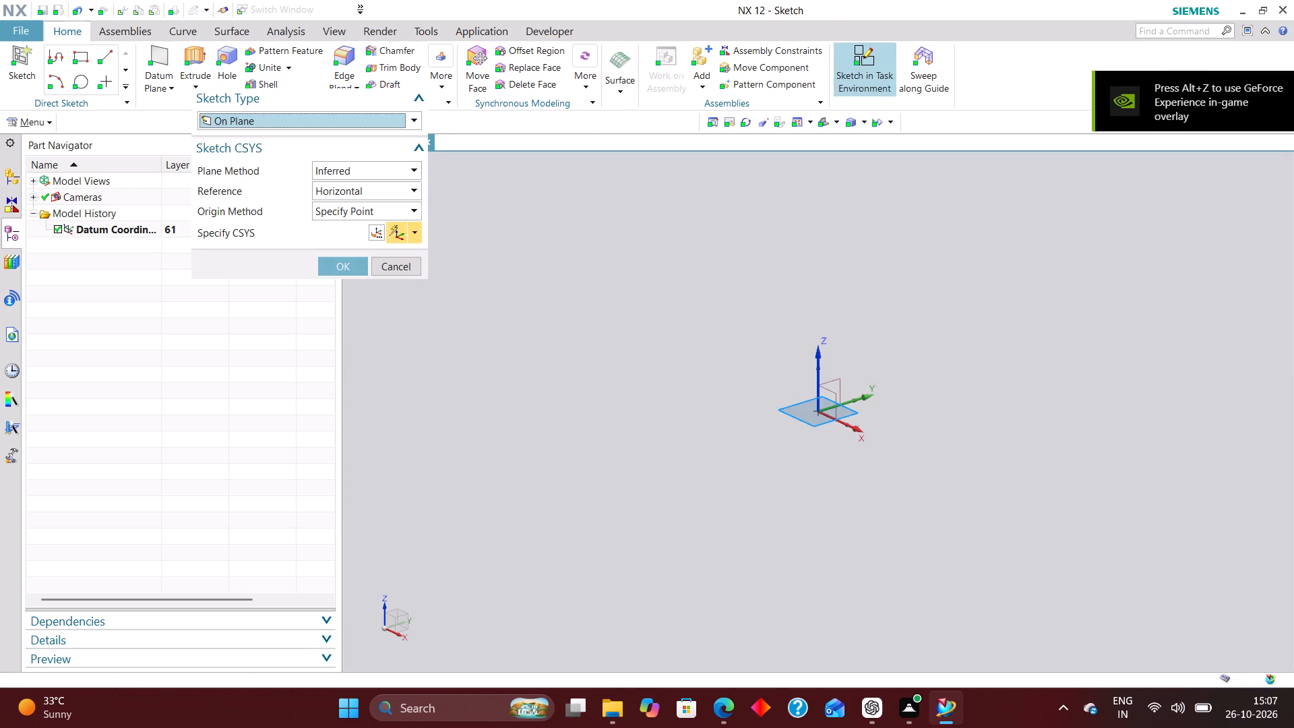
left_click(832, 394)
left_click(356, 270)
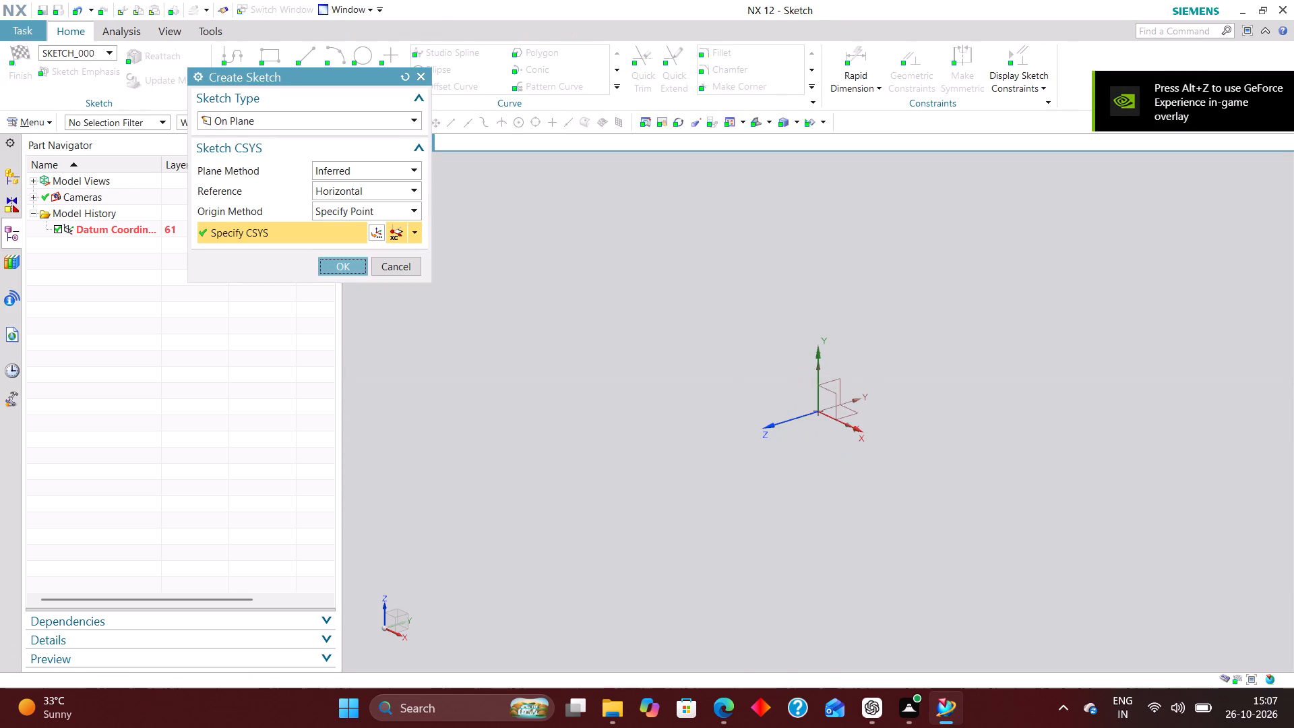
left_click(358, 49)
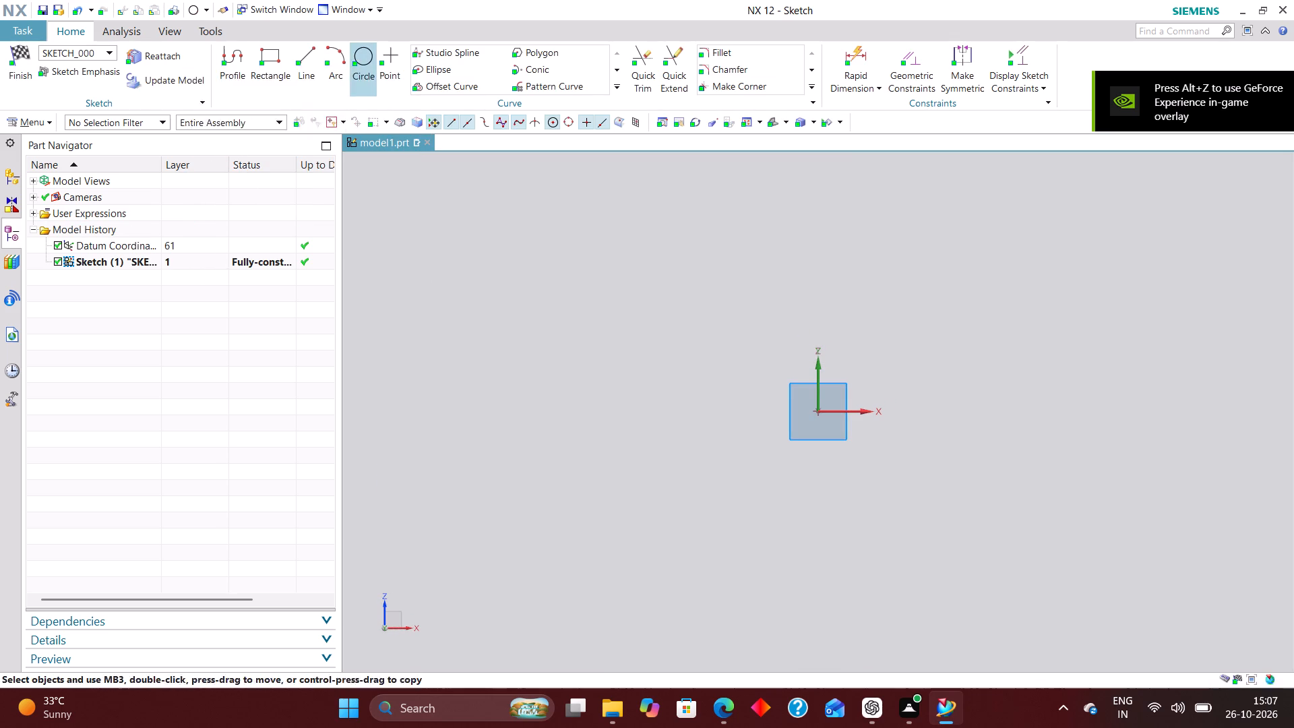
left_click(818, 412)
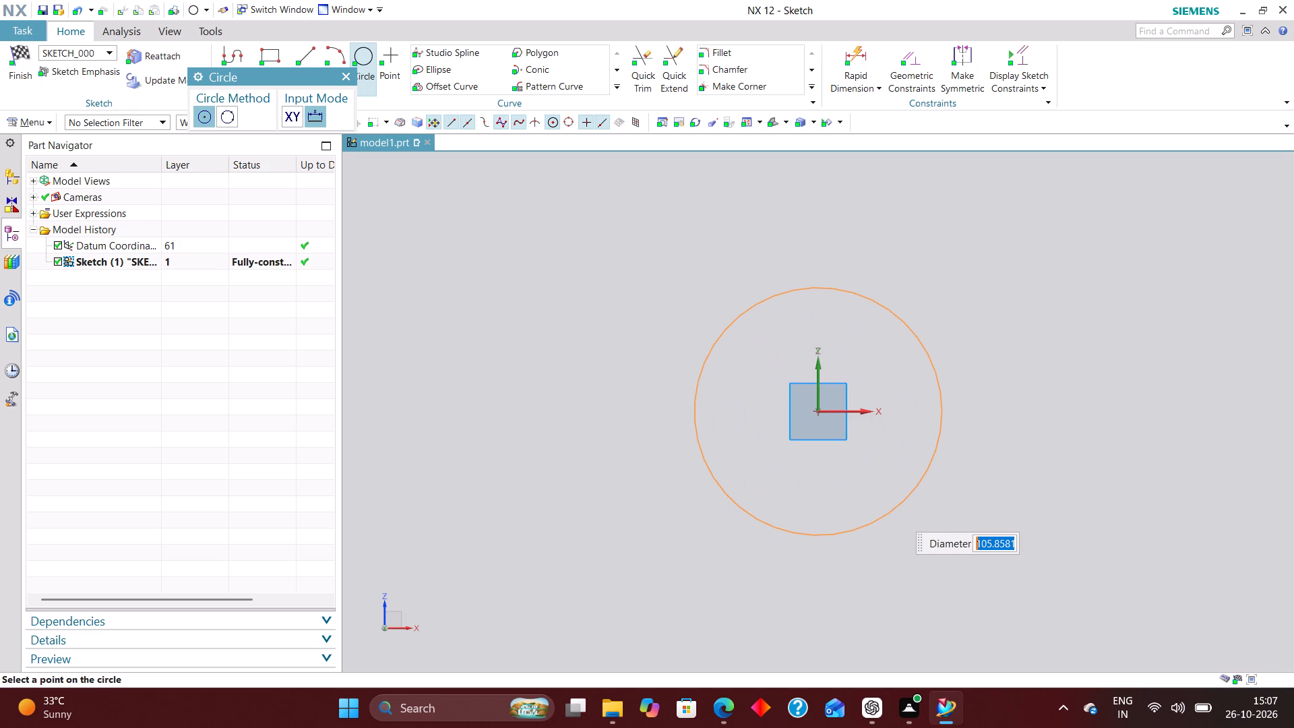
type("120.")
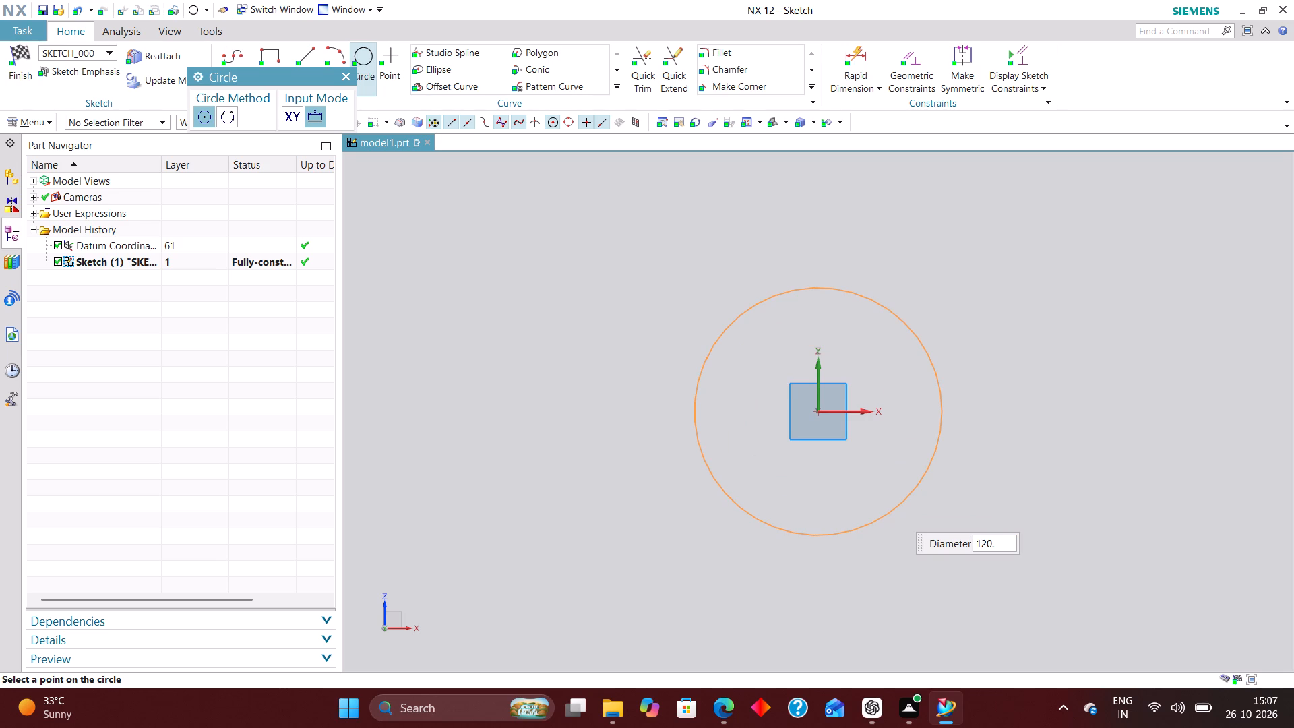
key("BackSpace")
key("Return")
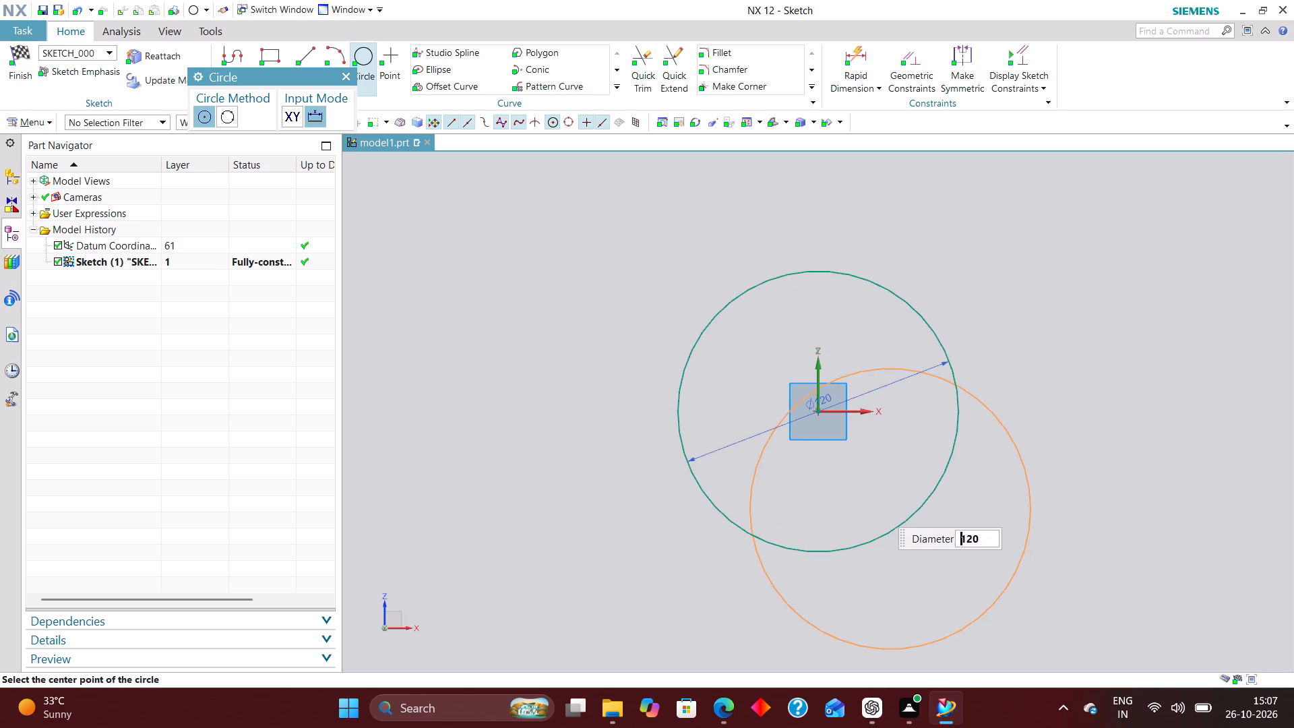
left_click(348, 78)
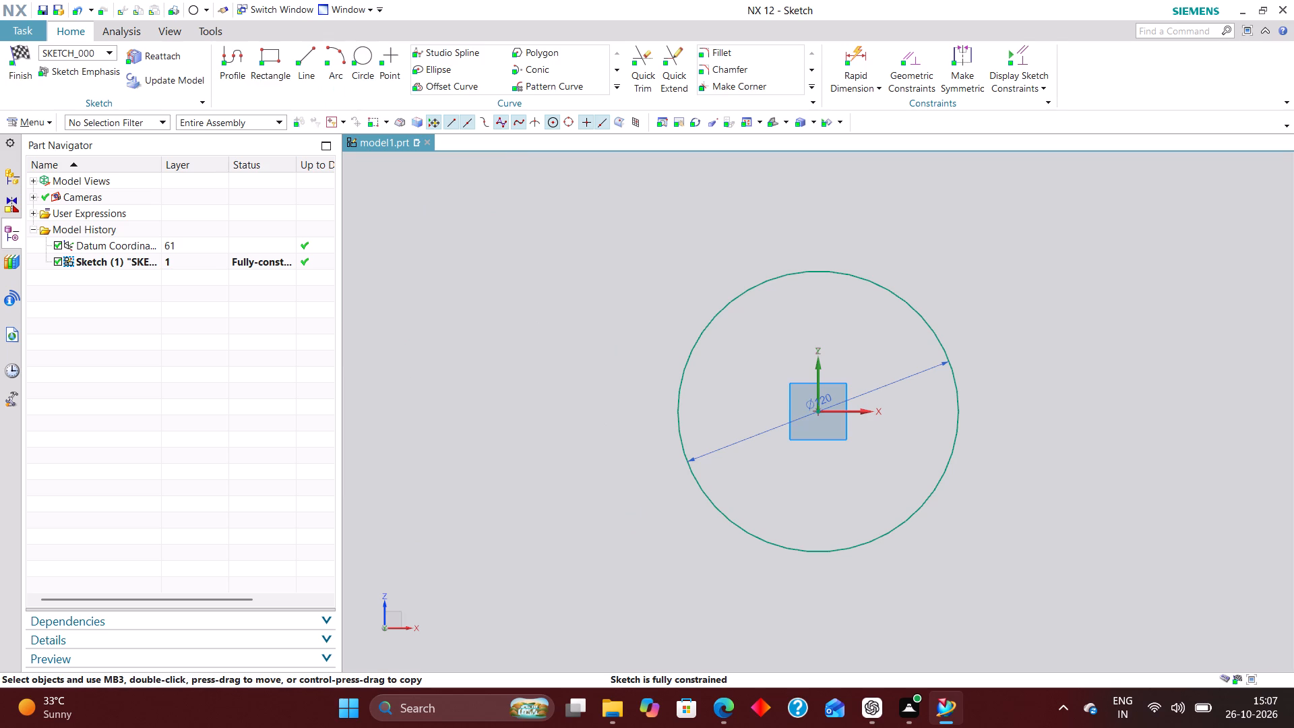
left_click(20, 55)
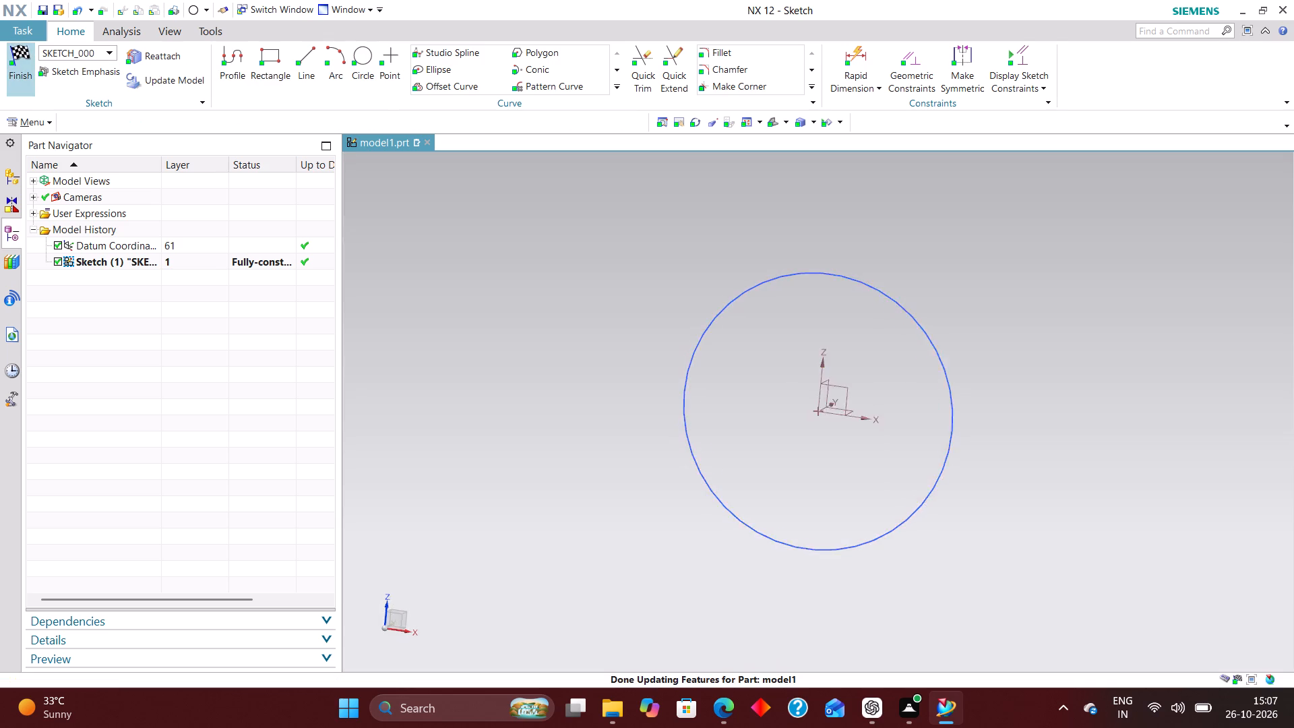
Extrude the 120 mm circle from a start distance of 0 to an end distance of 35 mm as the flange body.
left_click(195, 58)
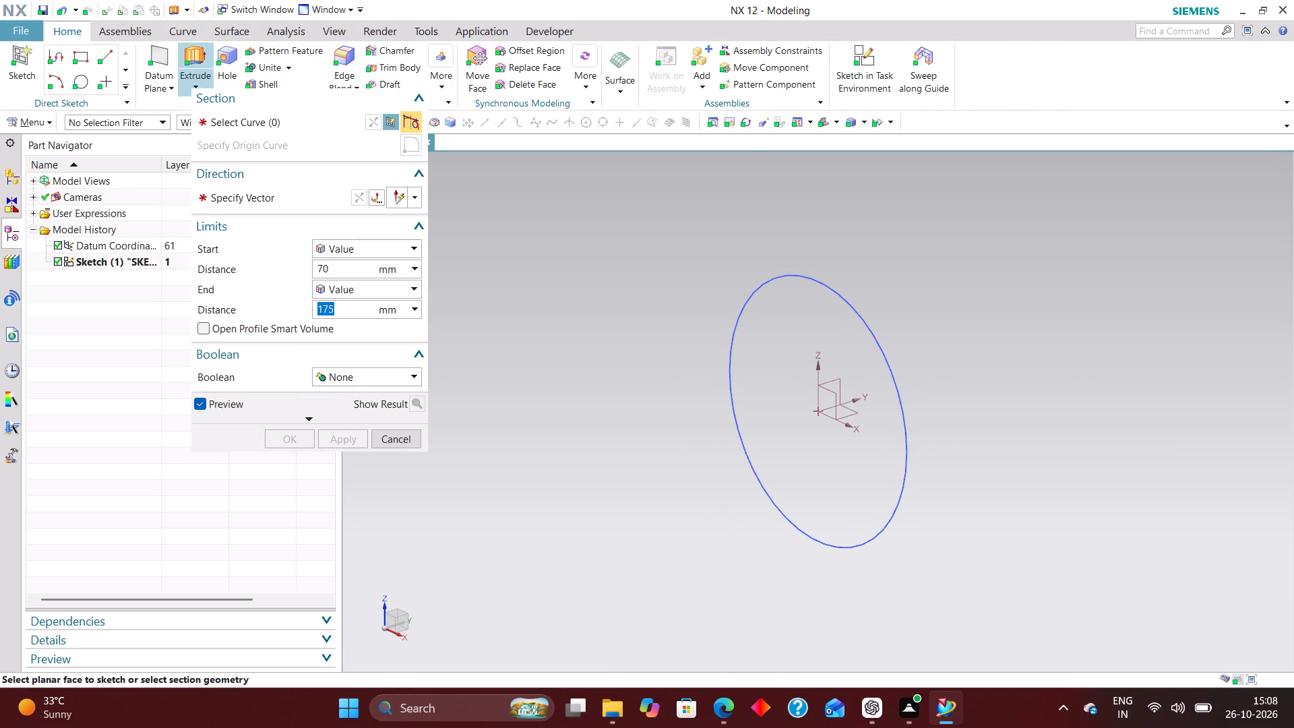
left_click(868, 336)
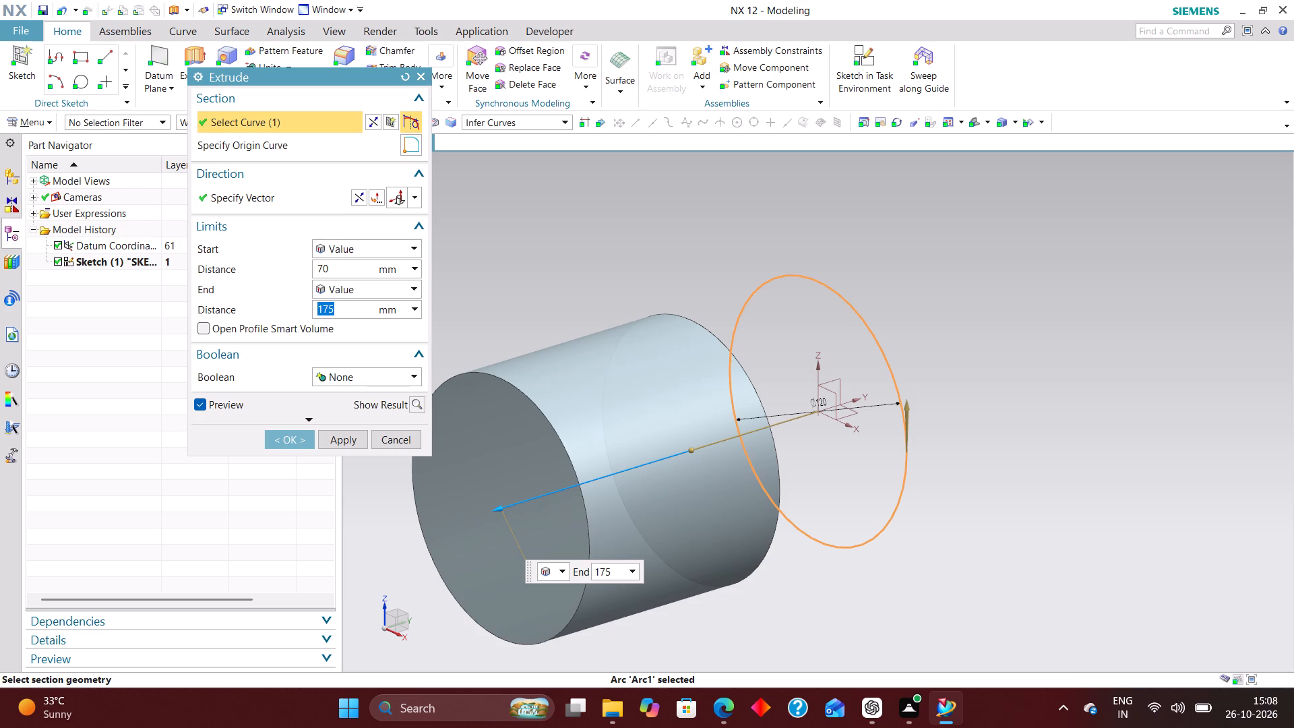
left_click_drag(344, 267, 179, 249)
type("0.")
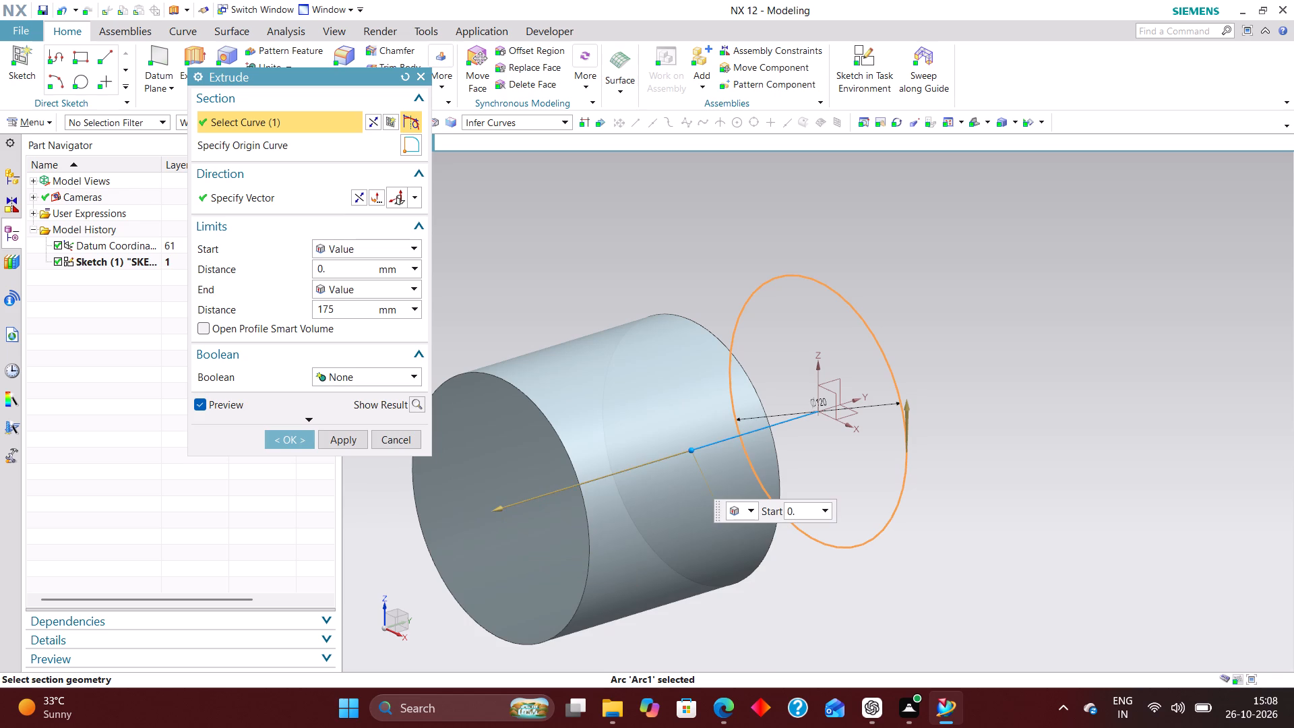
key("BackSpace")
key("Return")
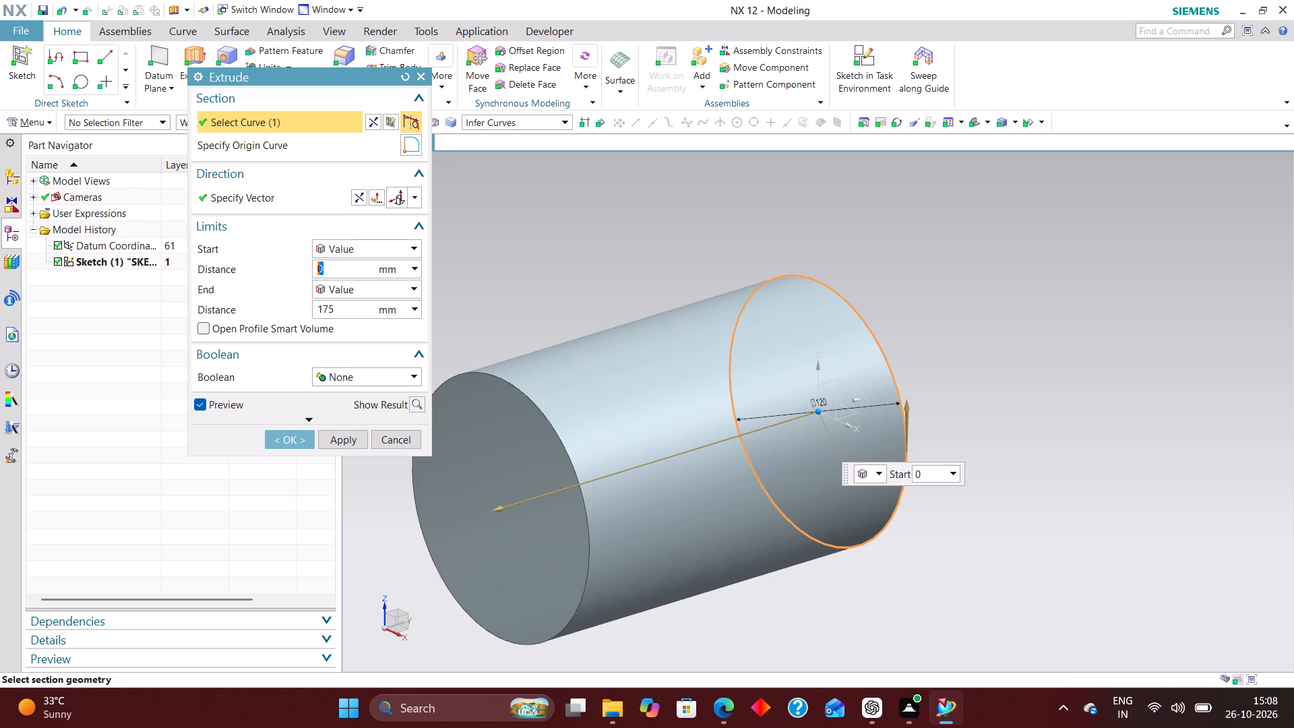
left_click_drag(346, 312, 224, 298)
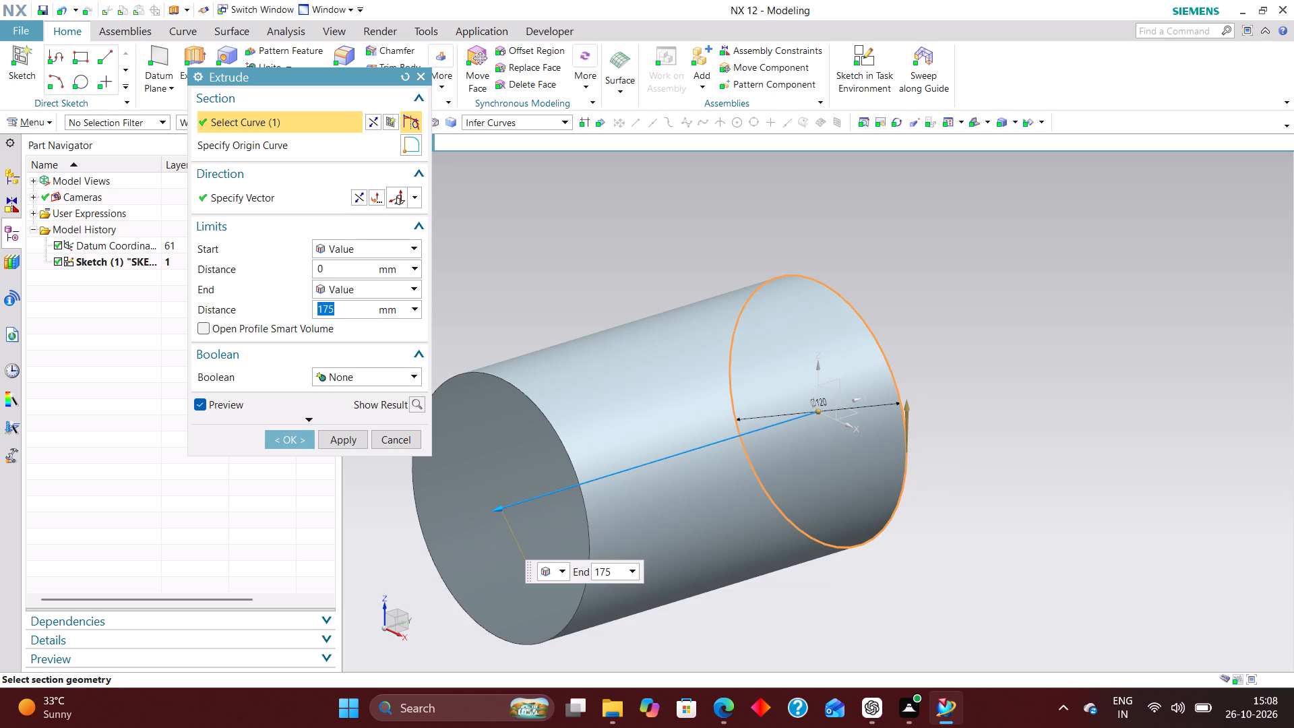
type("35")
key("Return")
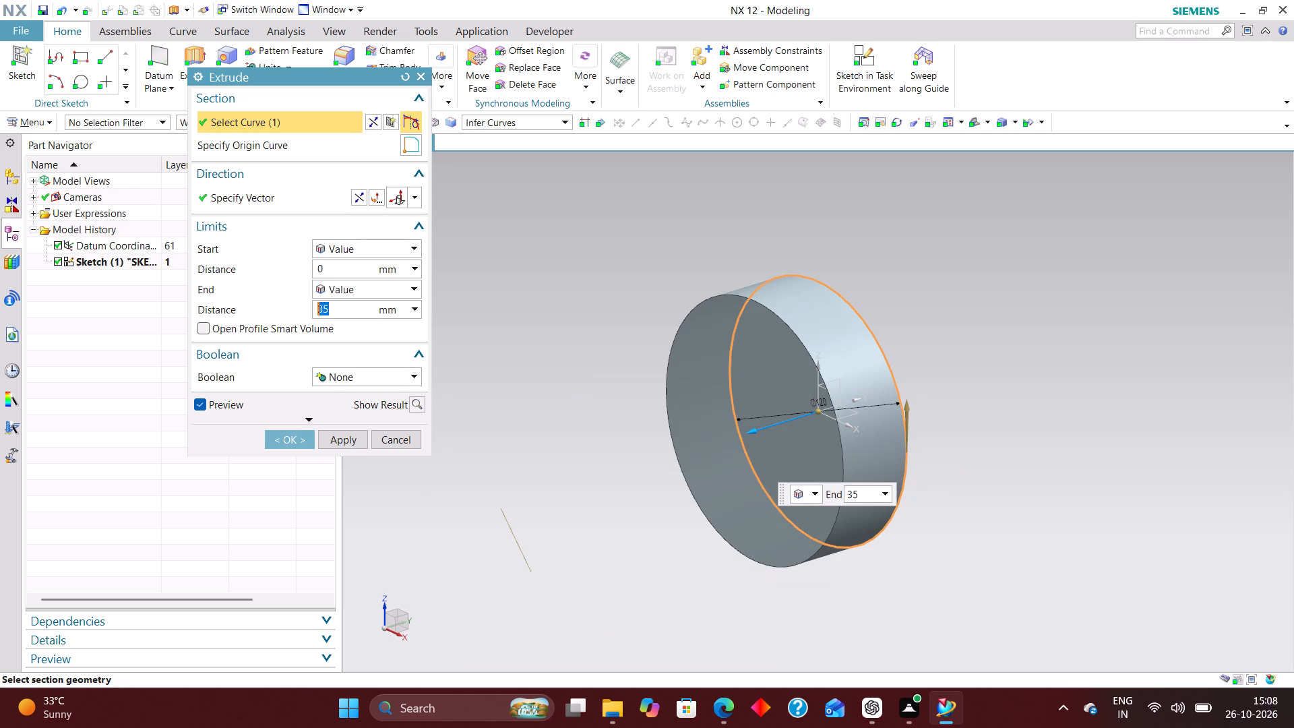
left_click(276, 444)
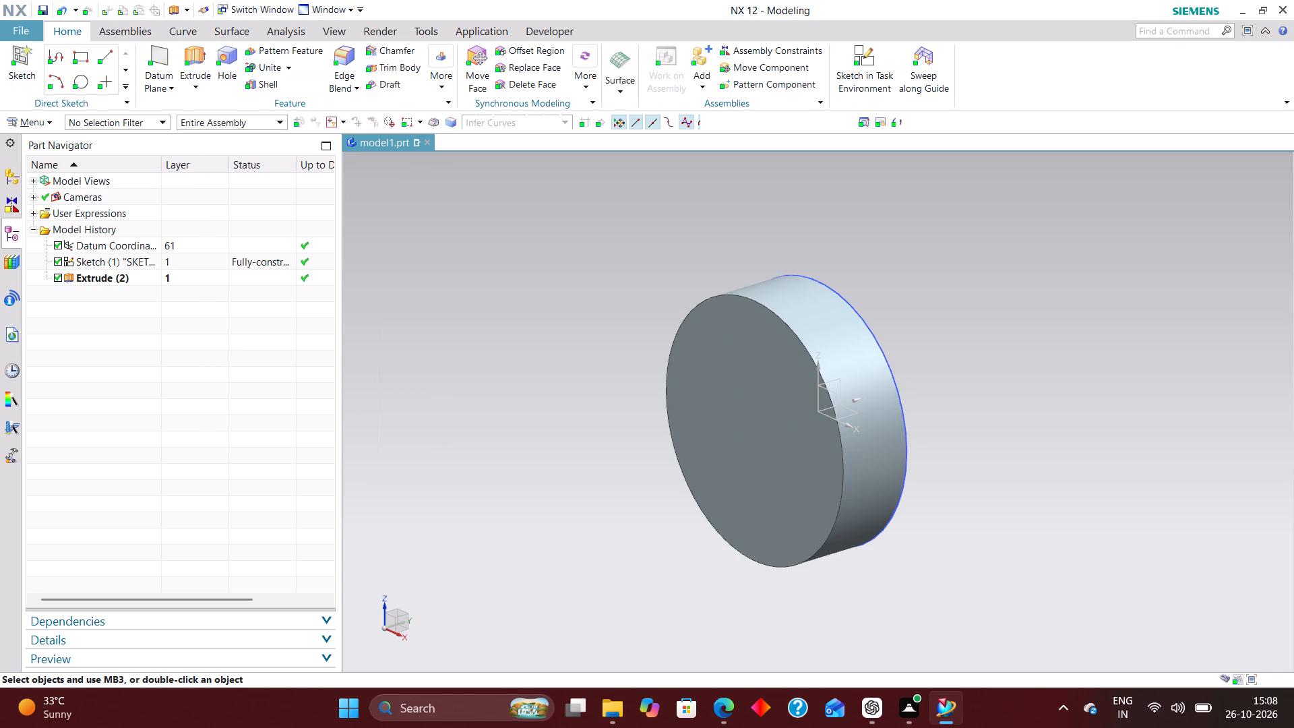
Hide the sketch of the 120 mm flange circle.
right_click_drag(880, 341, 876, 533)
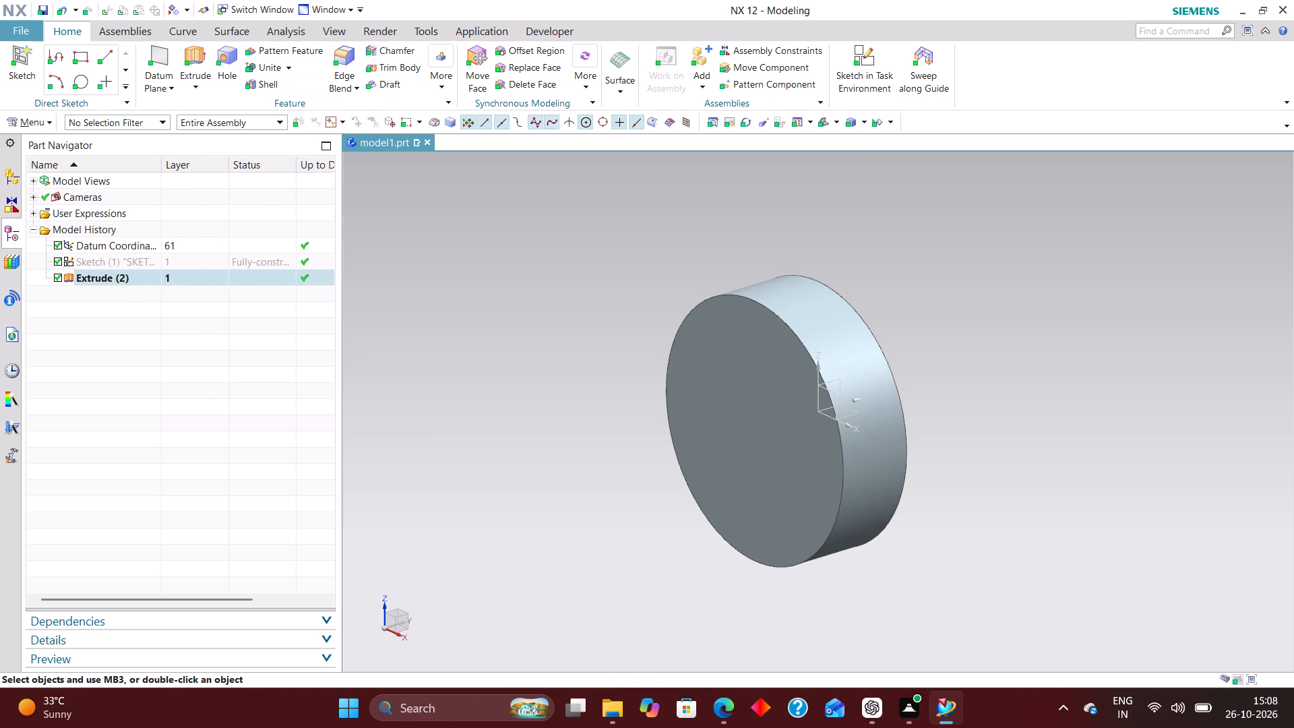
Sketch a 60 mm diameter circle centred on the origin in a new XZ plane sketch and finish the sketch.
left_click(877, 51)
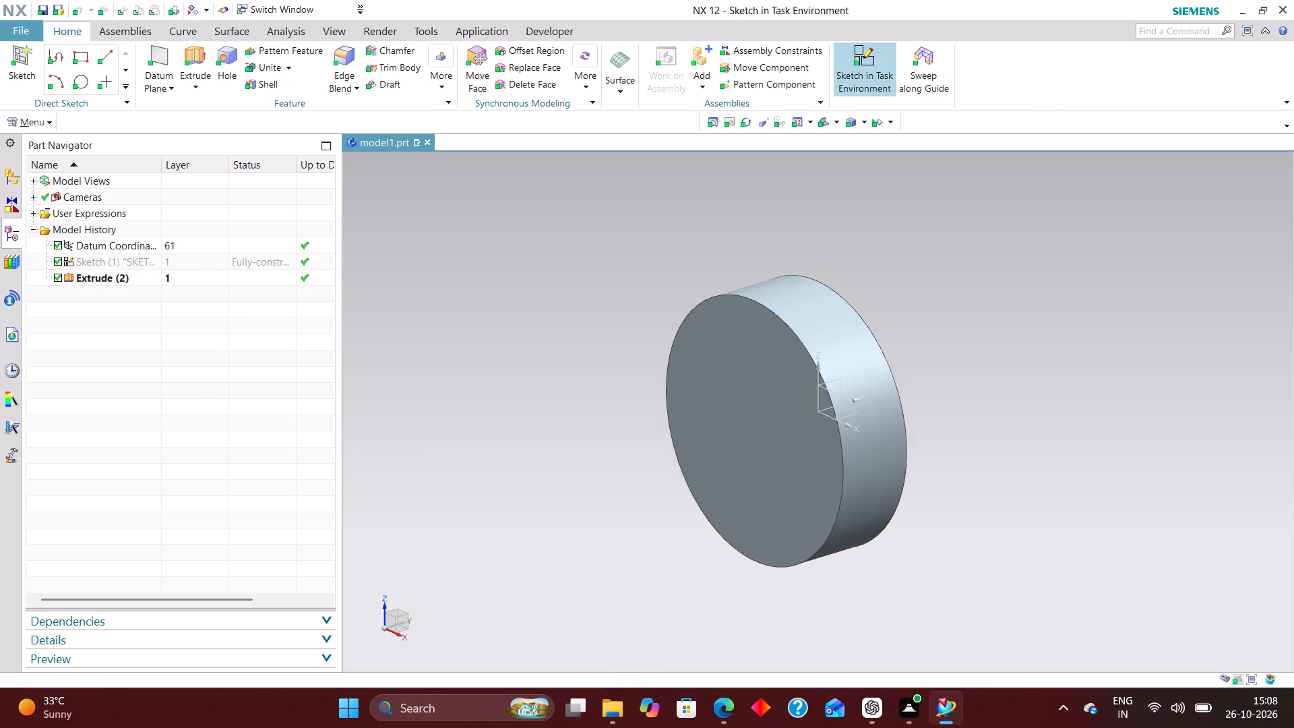
left_click(832, 392)
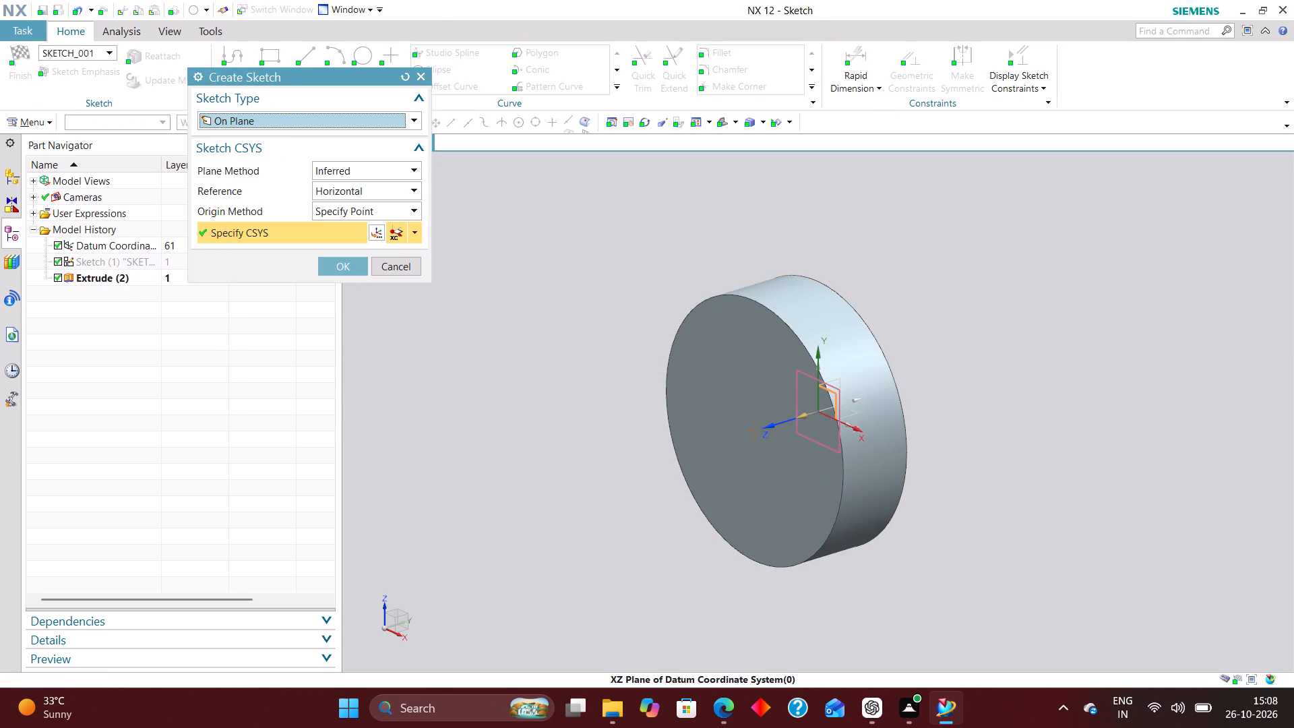
left_click(338, 263)
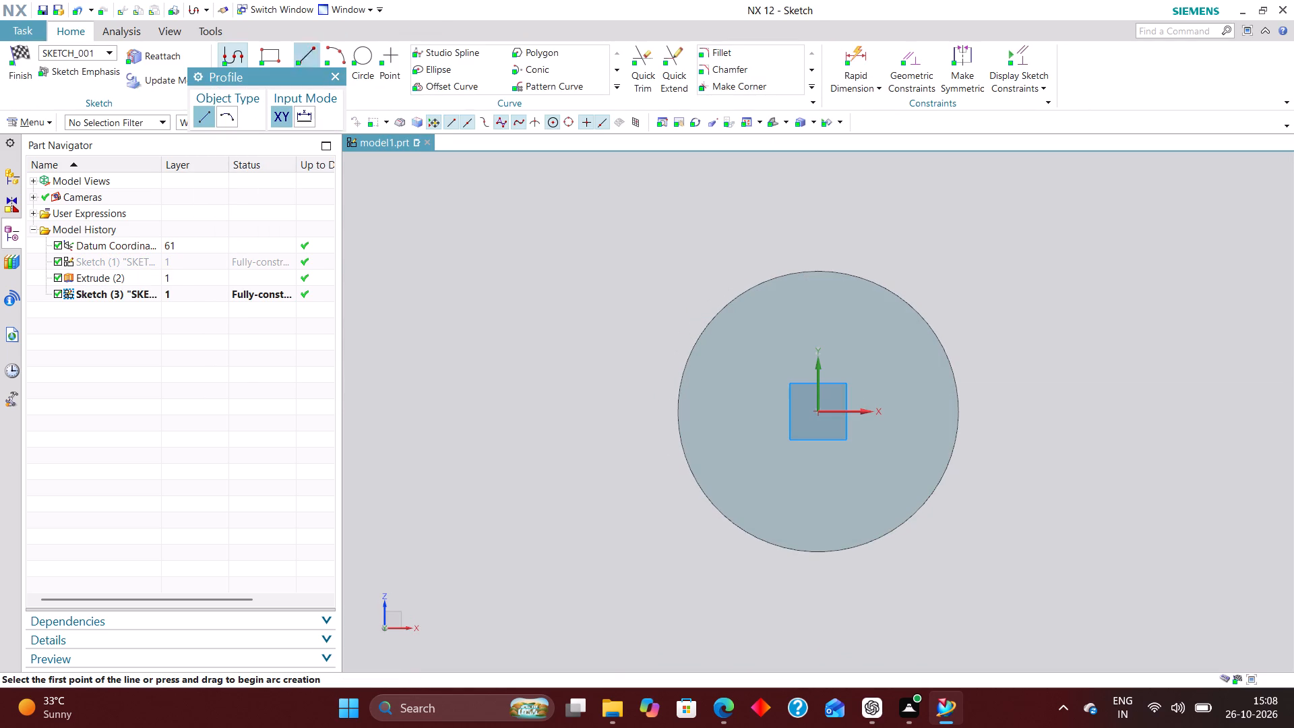
left_click(361, 51)
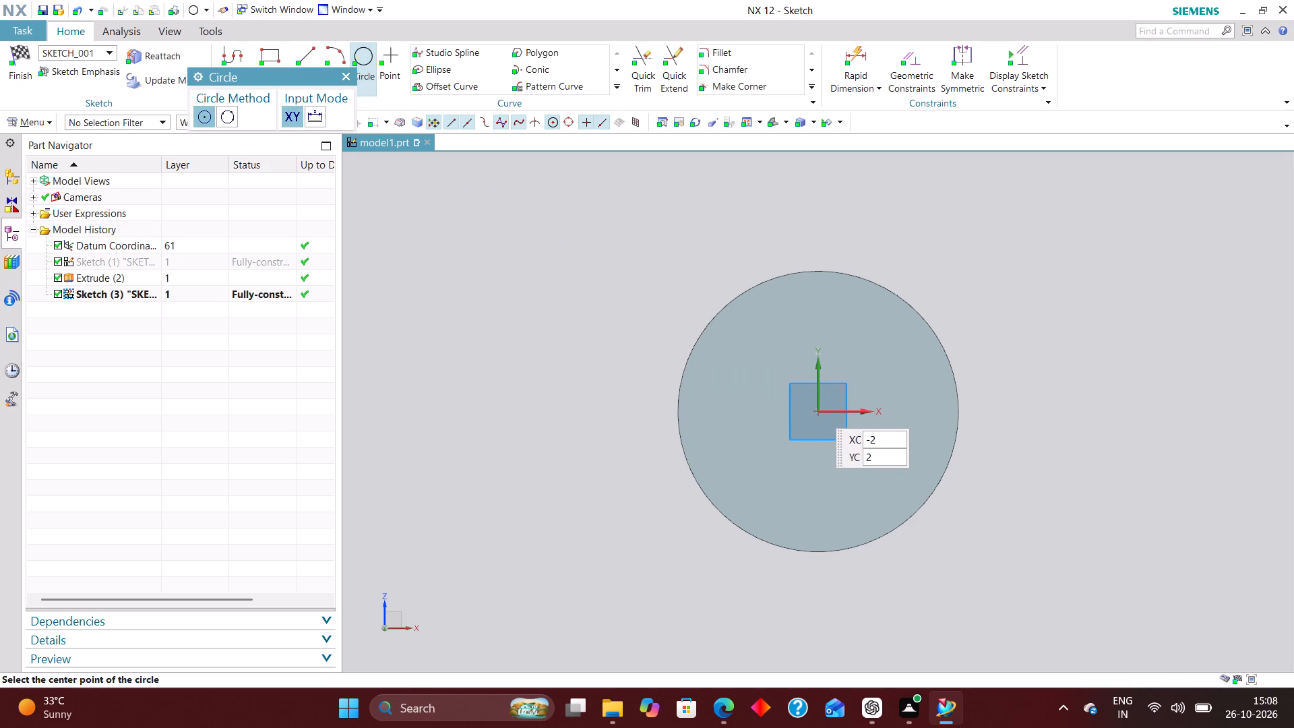
left_click(815, 411)
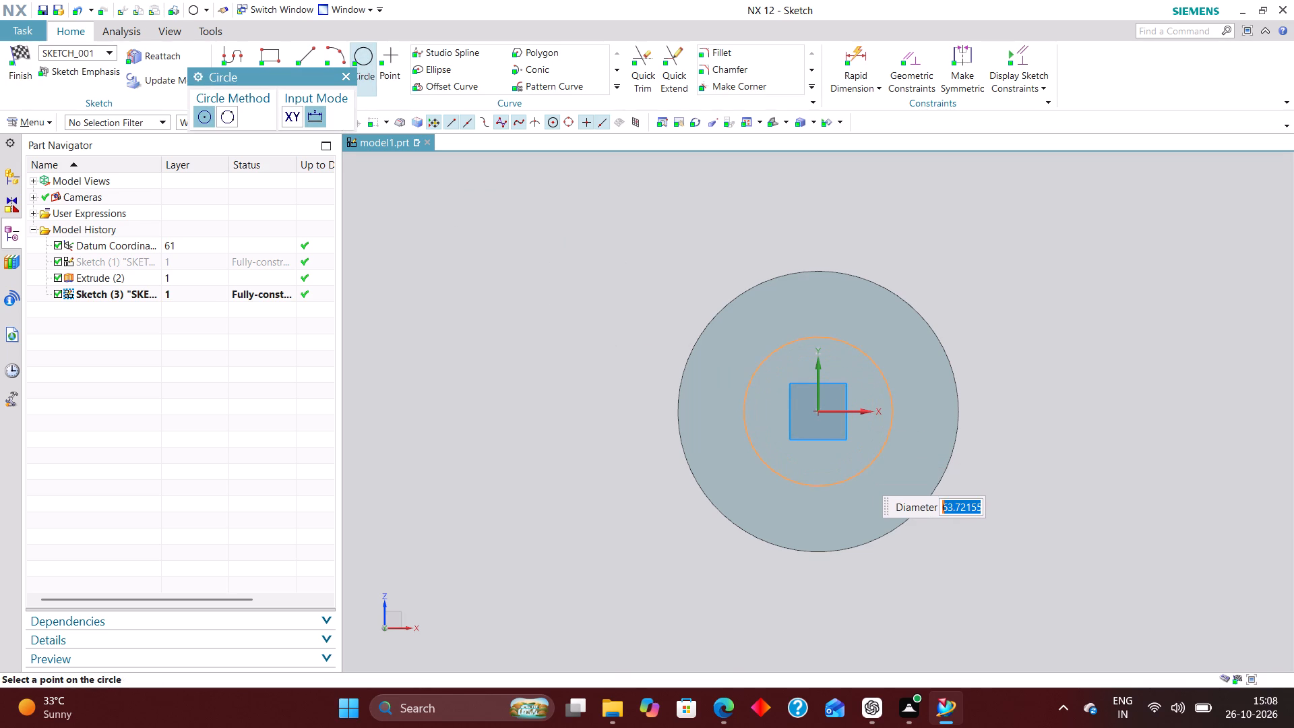
type("60")
key("Return")
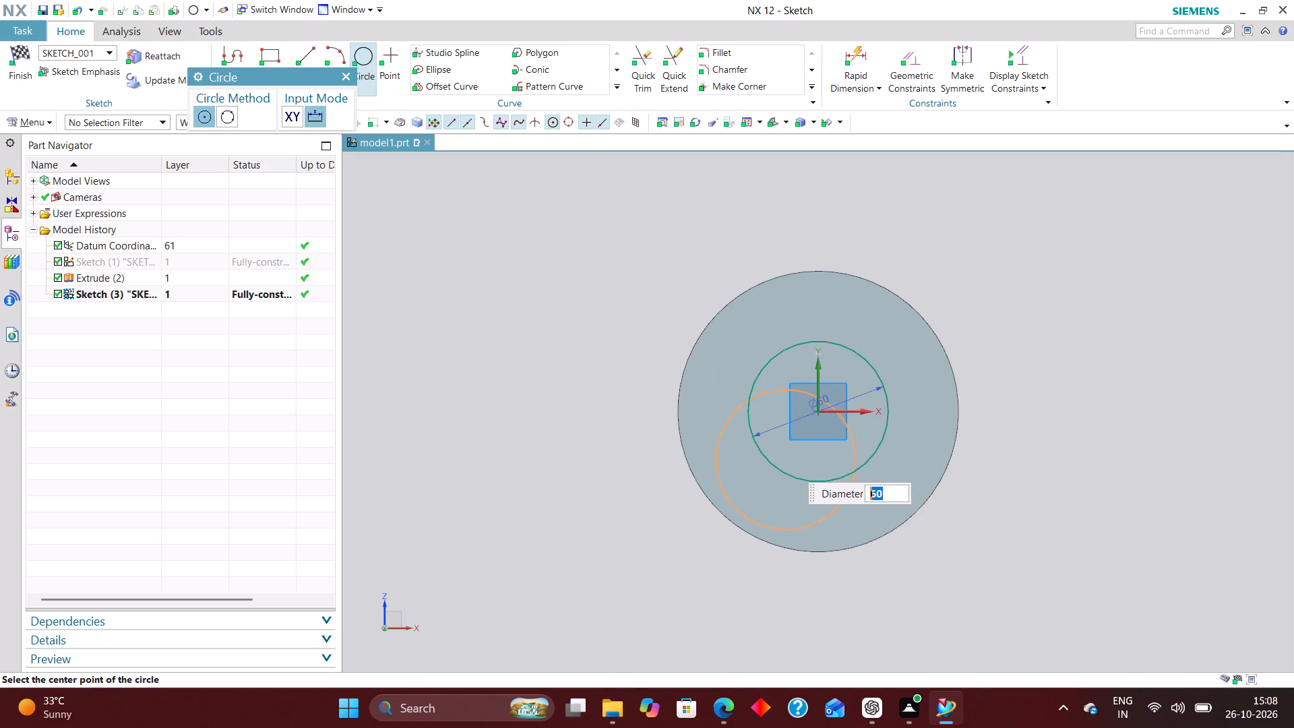
left_click(344, 79)
left_click(15, 56)
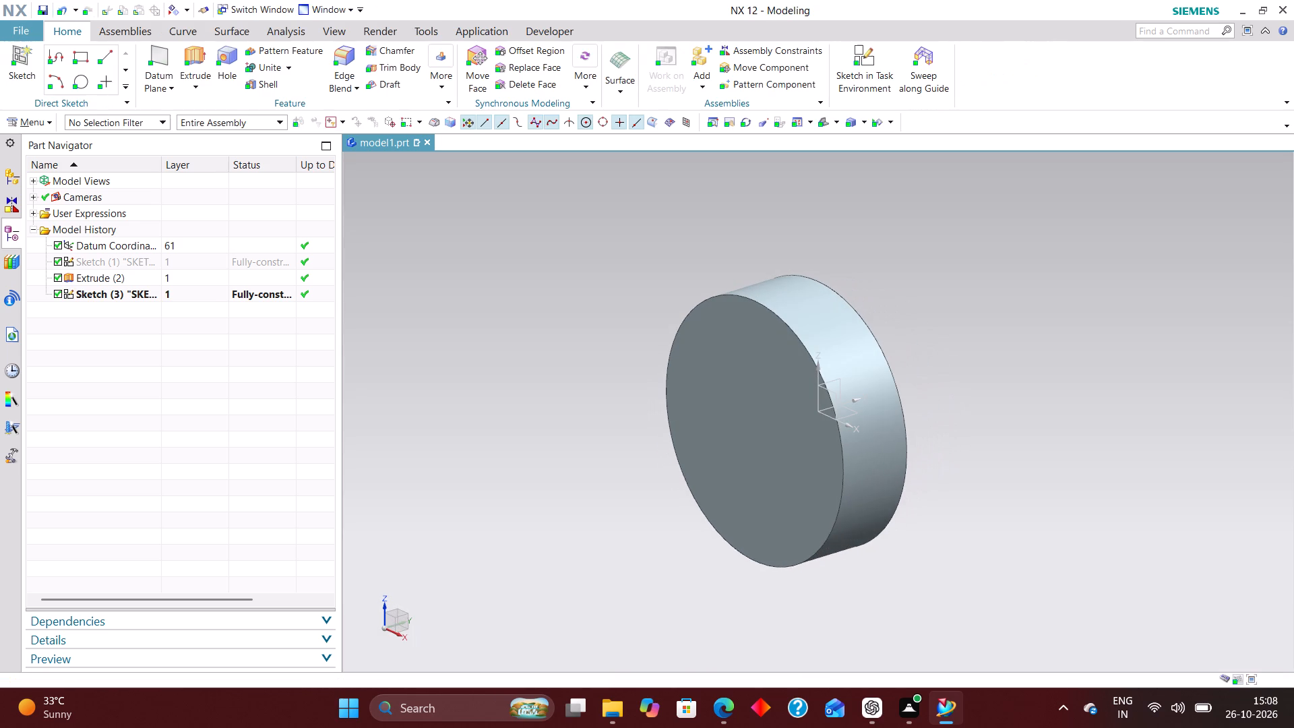
Extrude the 60 mm circle from 0 to 35+30 mm as a separate hub body with Boolean set to None.
left_click(197, 47)
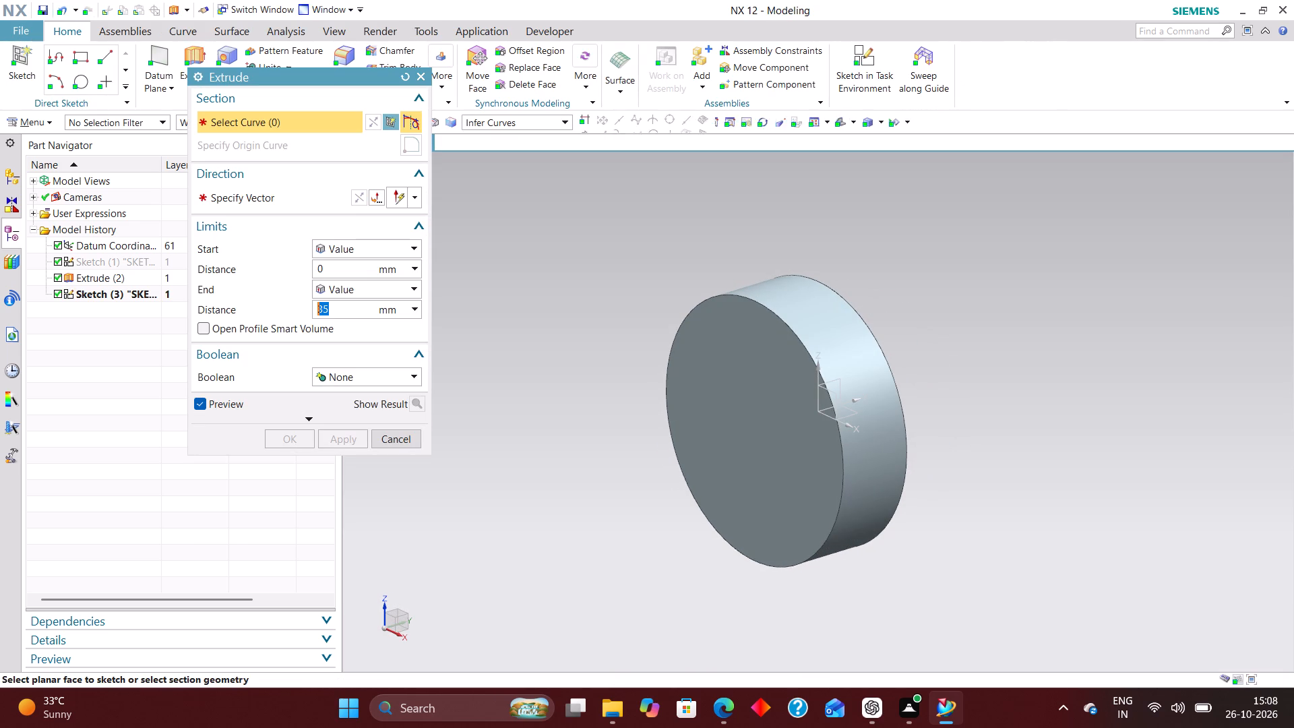
left_click(144, 295)
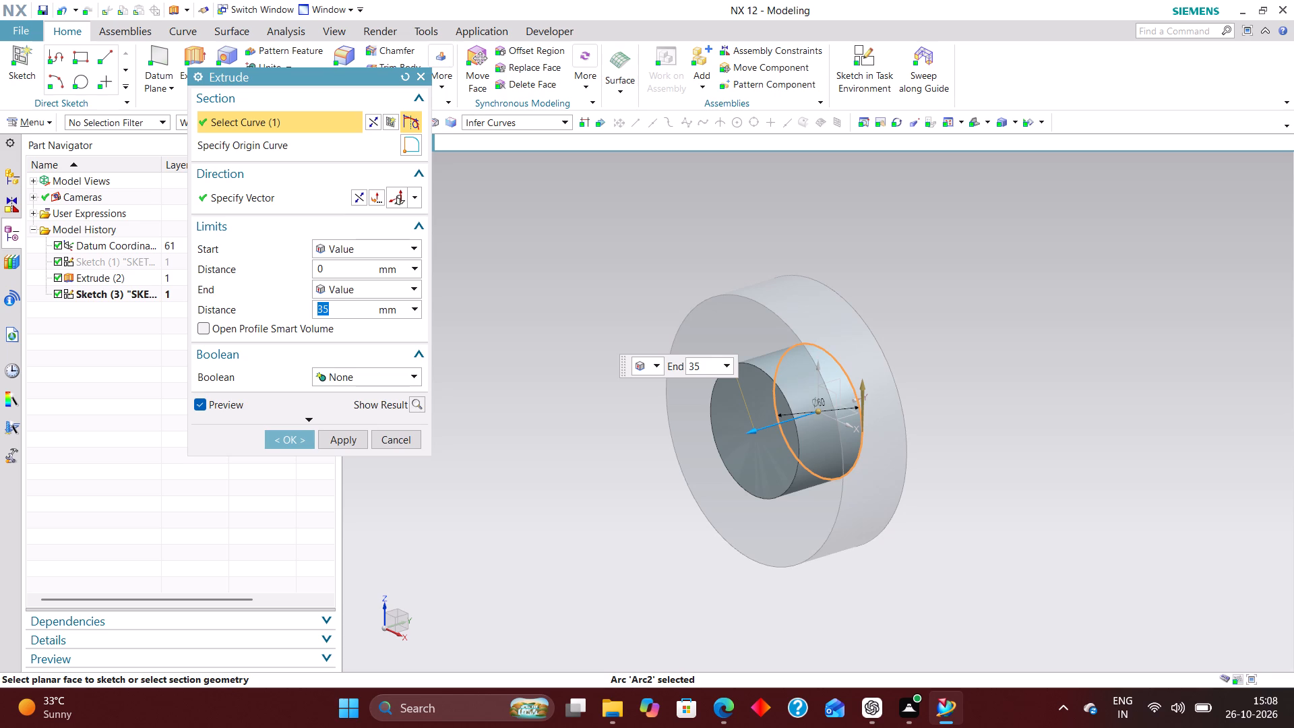
left_click(360, 309)
type("+30")
key("Return")
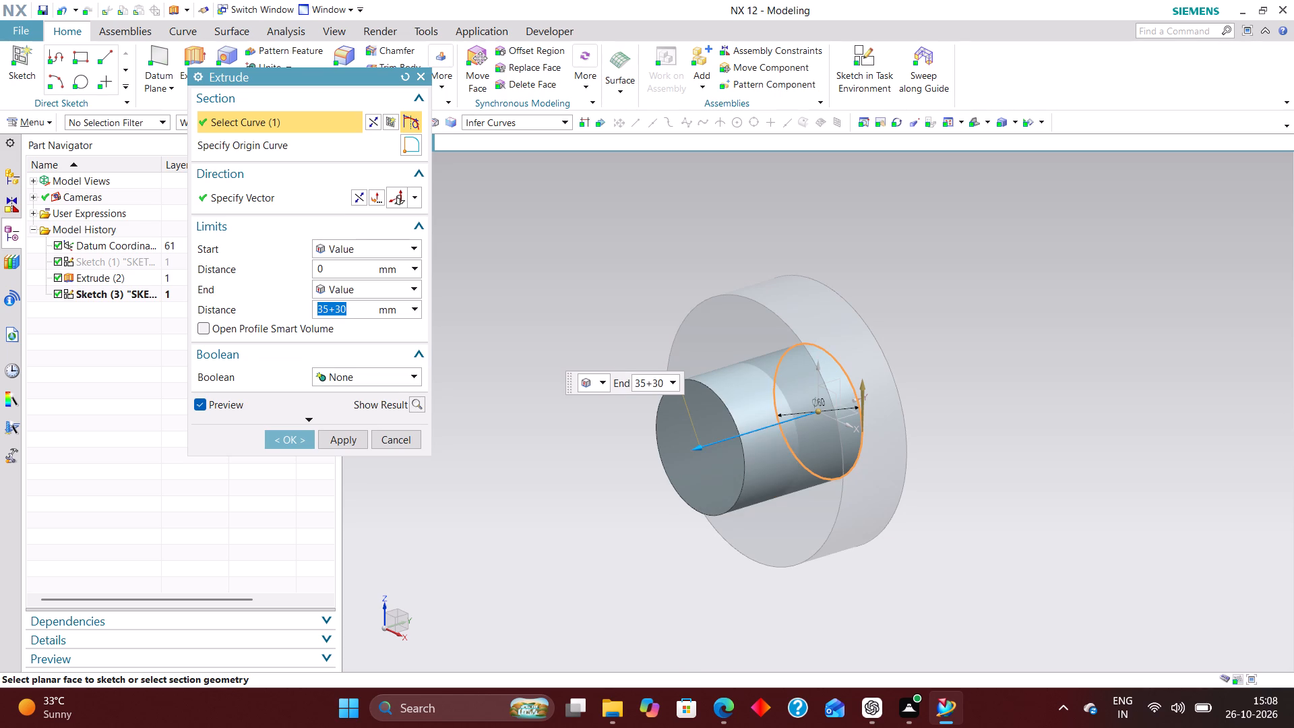
left_click(296, 438)
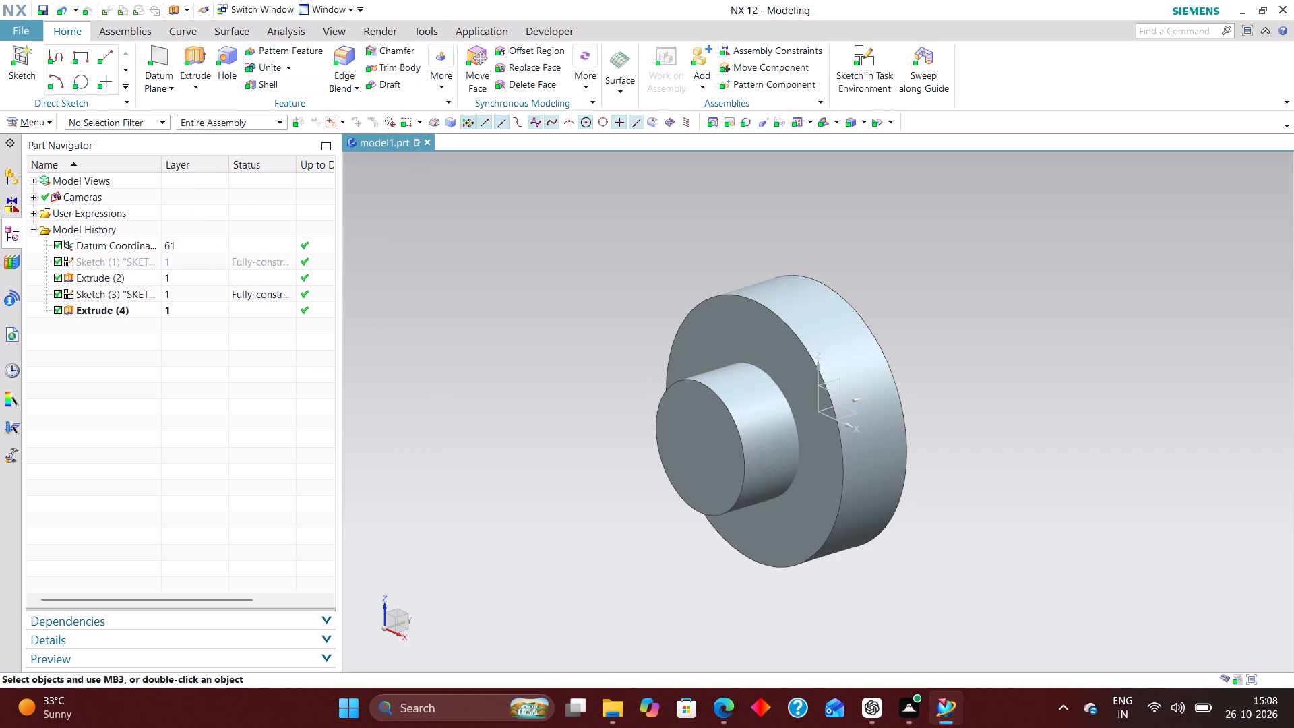
Unite the flange body as target with the cylindrical hub body as tool.
left_click(265, 65)
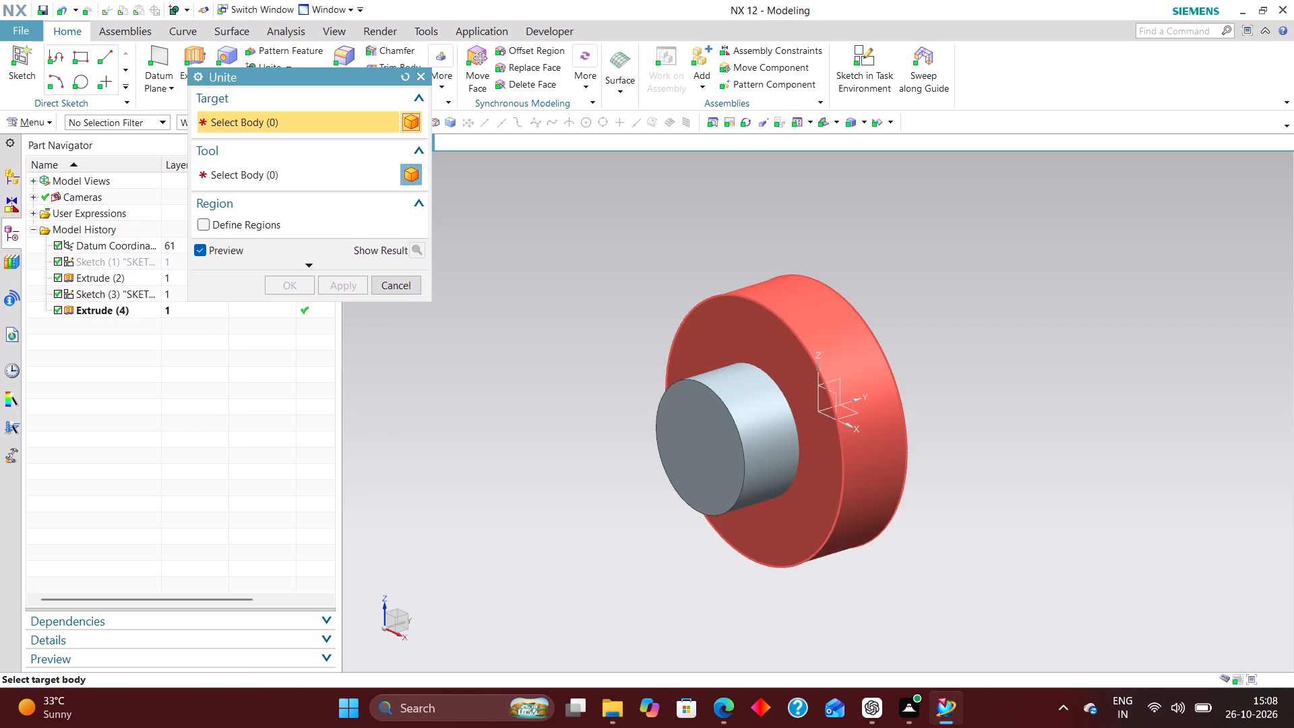
left_click(729, 308)
left_click(716, 406)
left_click(298, 286)
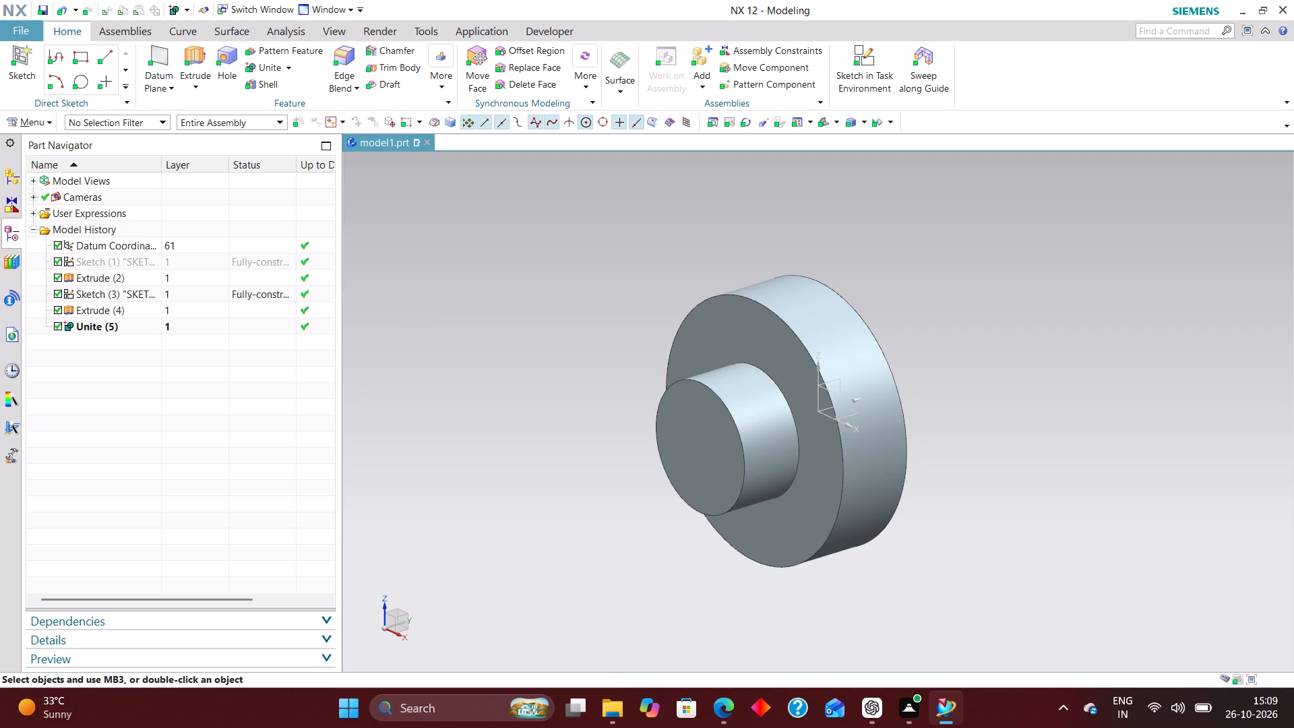
Sketch a 60 mm diameter circle centred on the origin in a new sketch on the XZ plane.
scroll(670, 313, "down", 1)
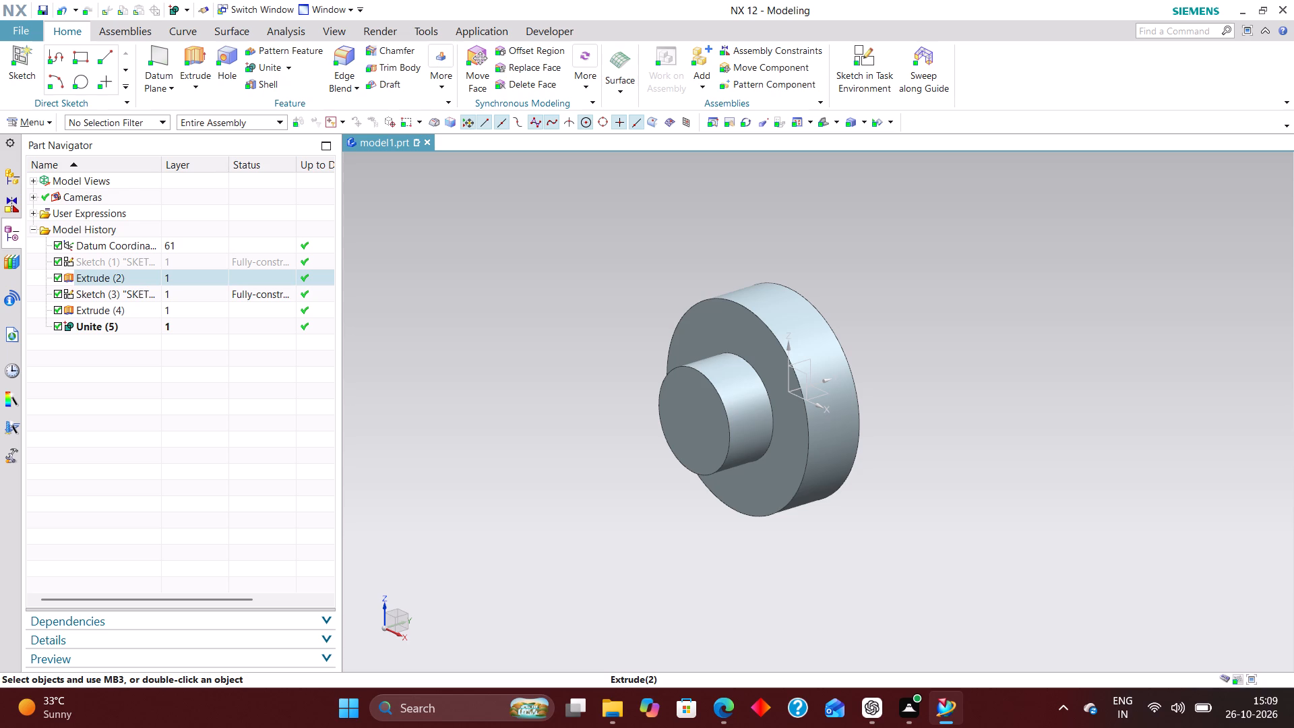
left_click(858, 59)
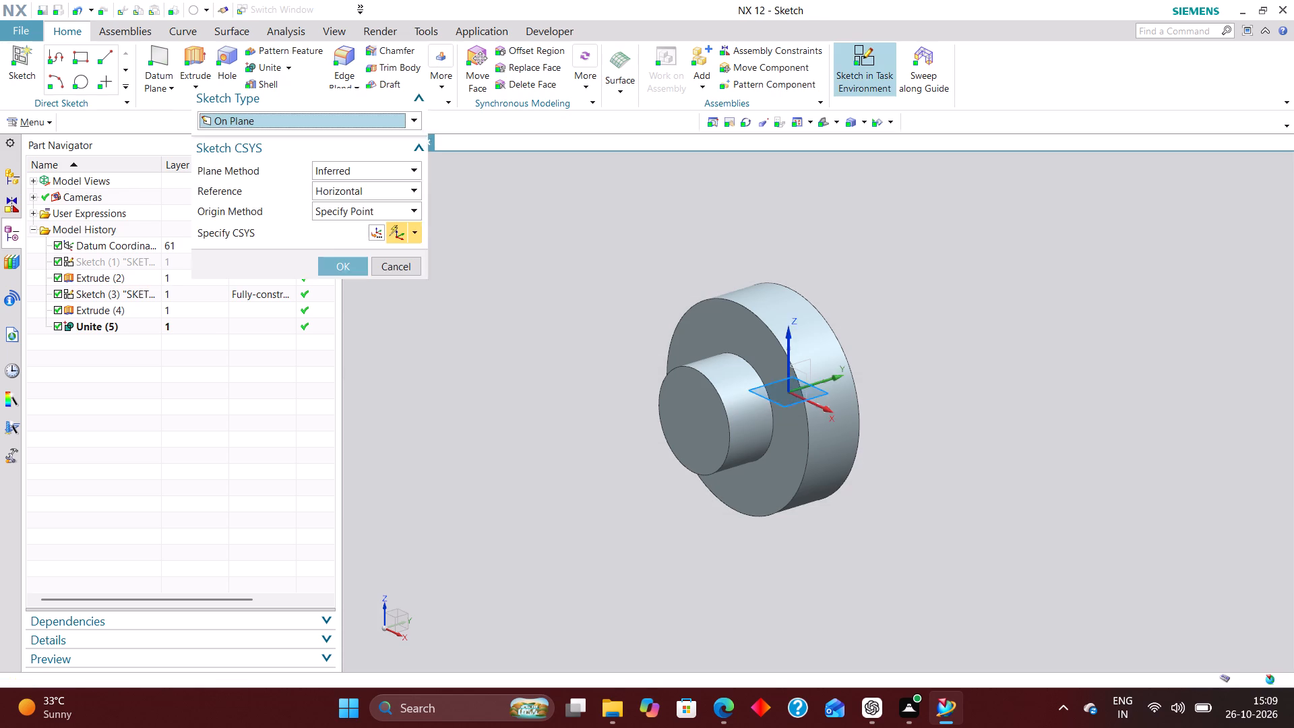
left_click(806, 373)
left_click(344, 267)
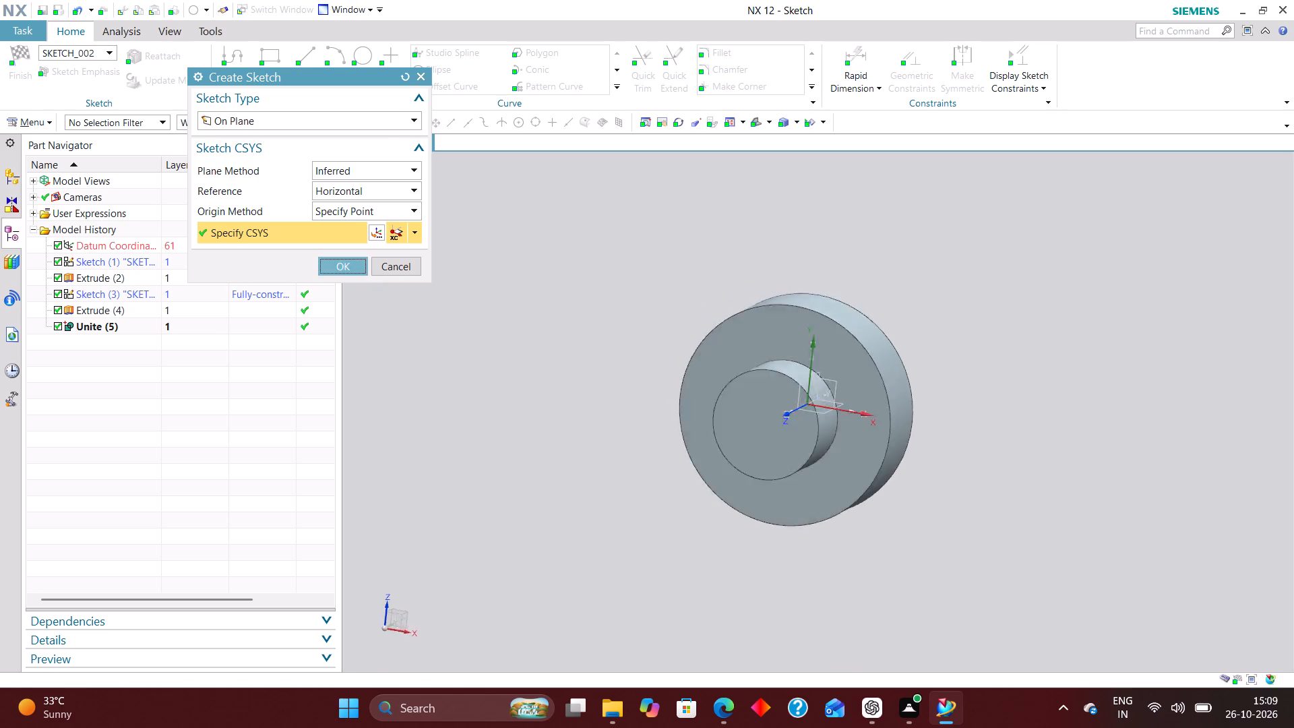
scroll(604, 281, "down", 1)
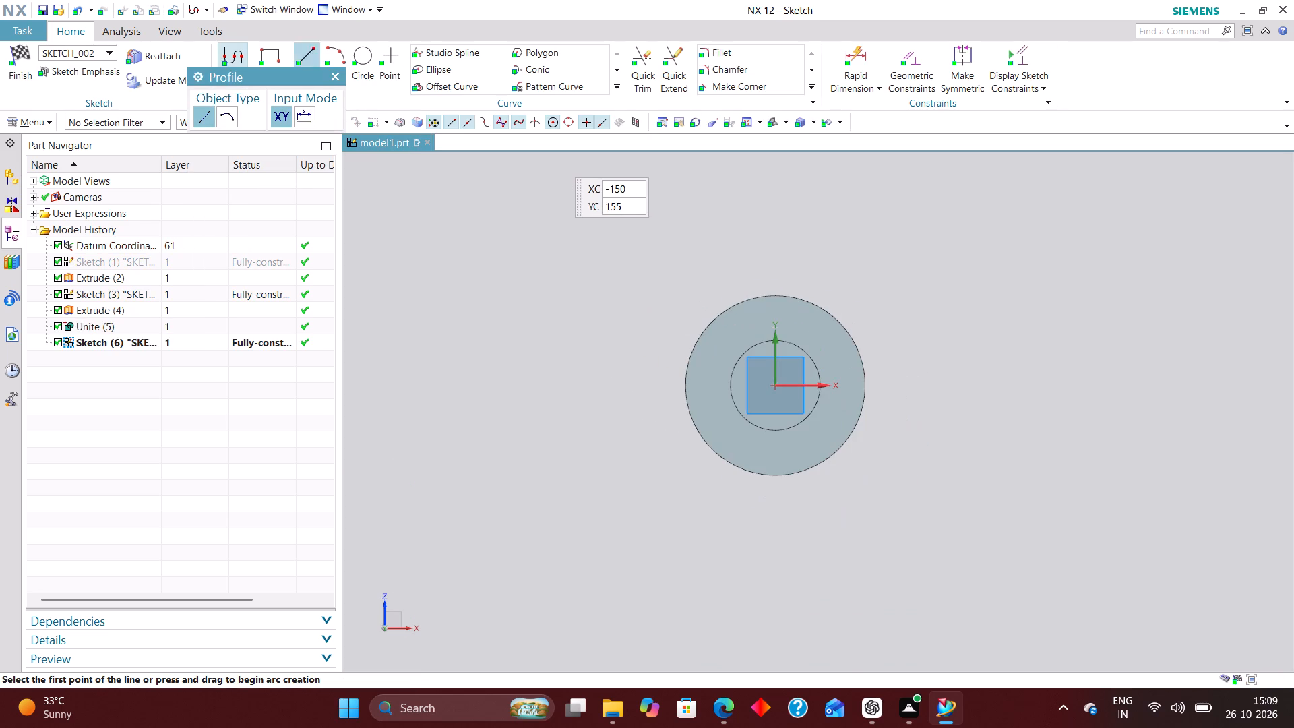
left_click(363, 57)
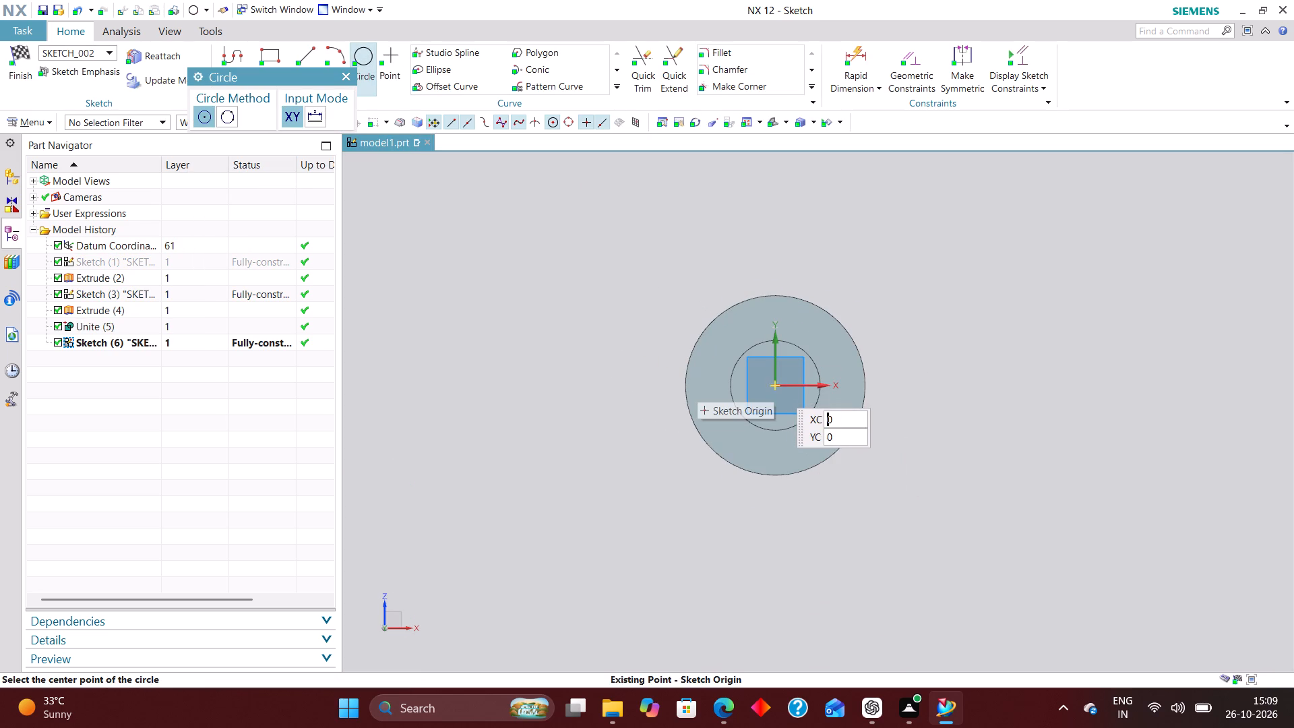
left_click(774, 387)
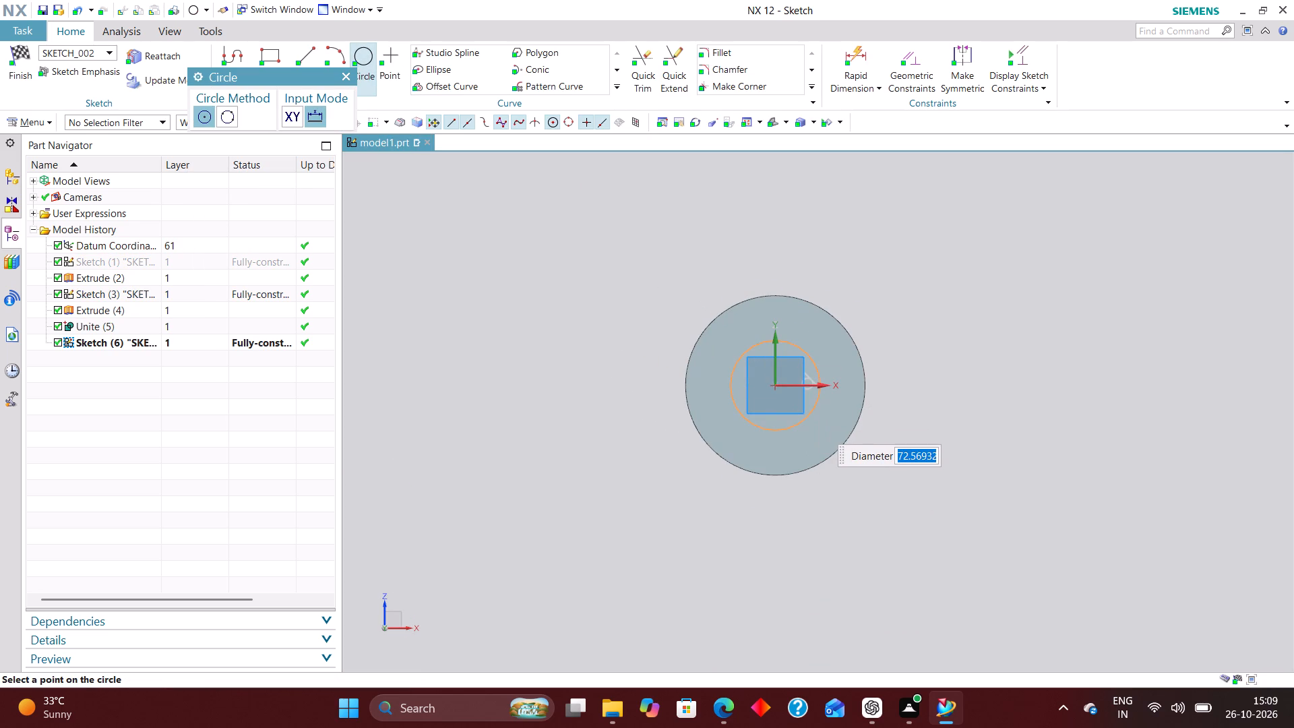
type("60")
key("Return")
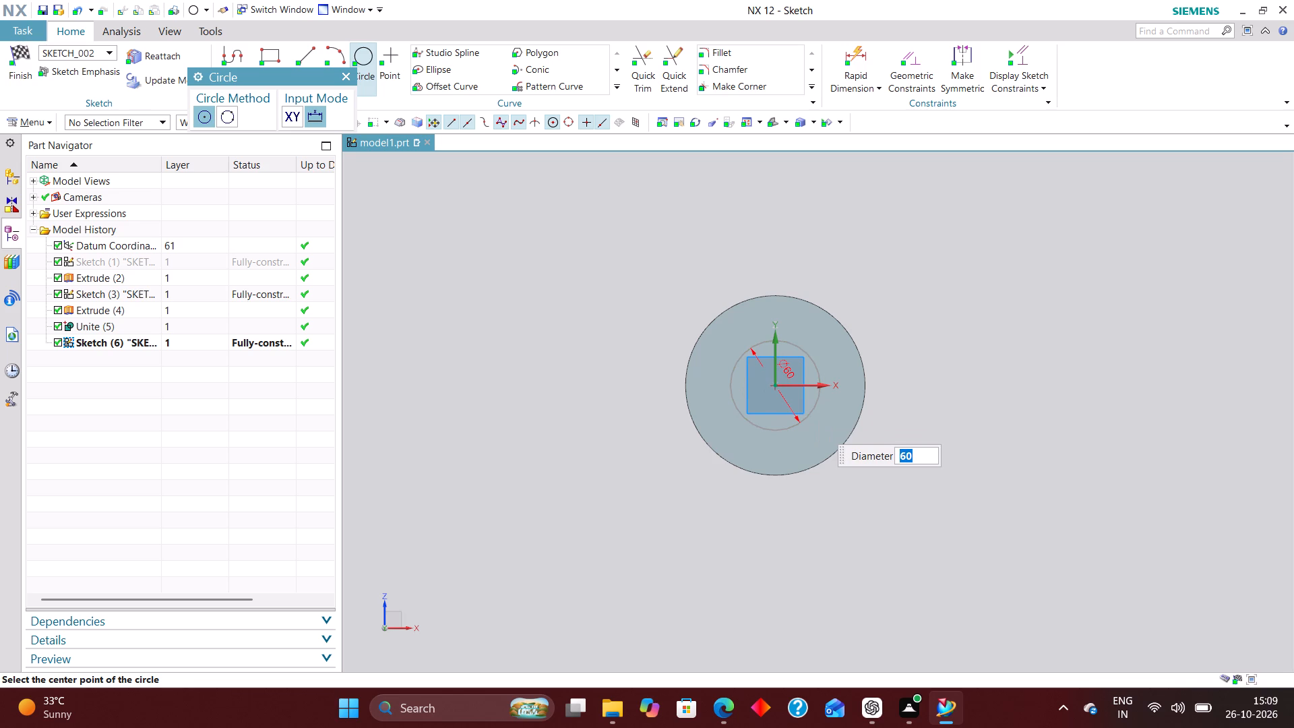
left_click(341, 75)
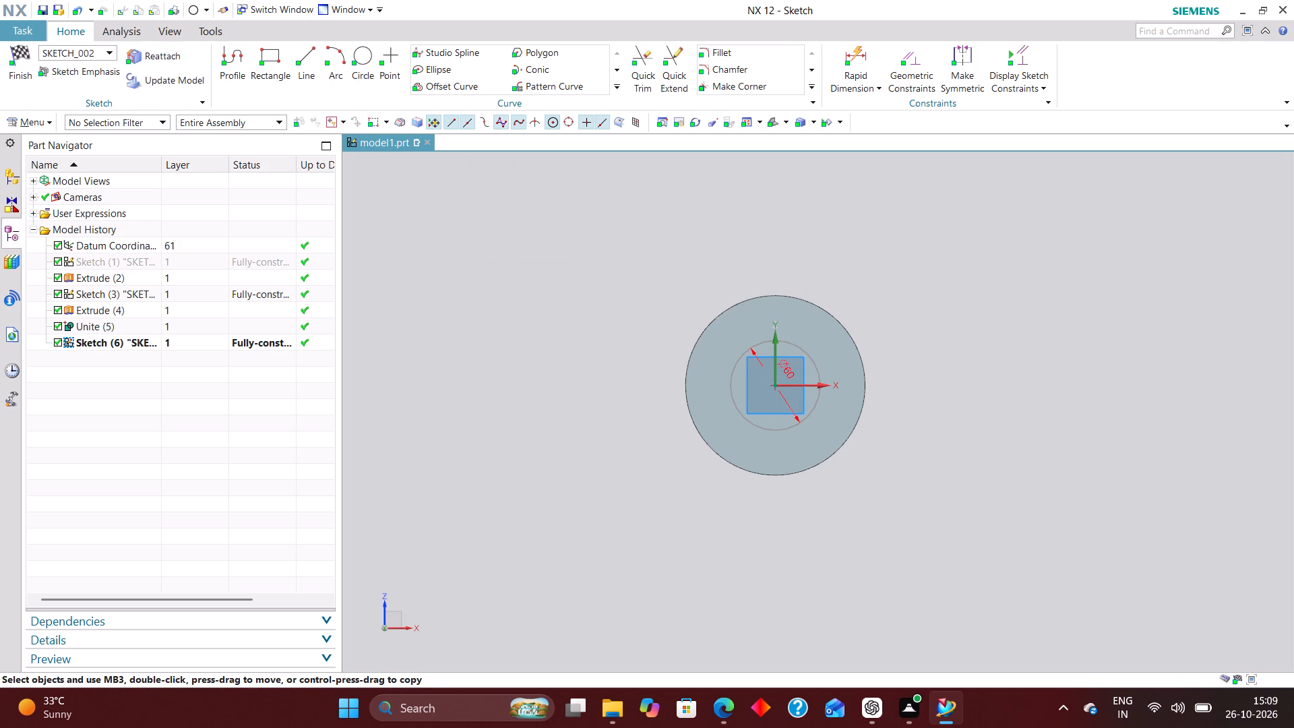
Delete the diameter dimension of the 60 mm circle and finish the sketch.
scroll(802, 396, "up", 5)
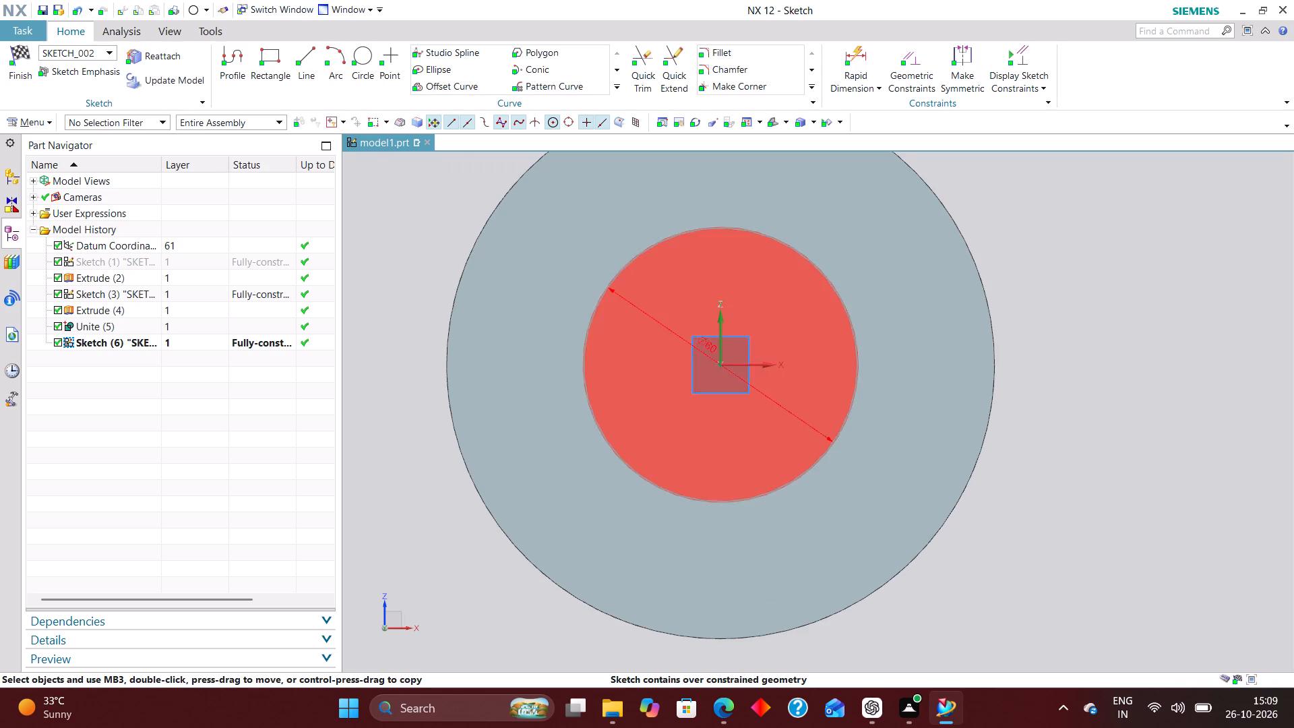
right_click_drag(702, 345, 630, 344)
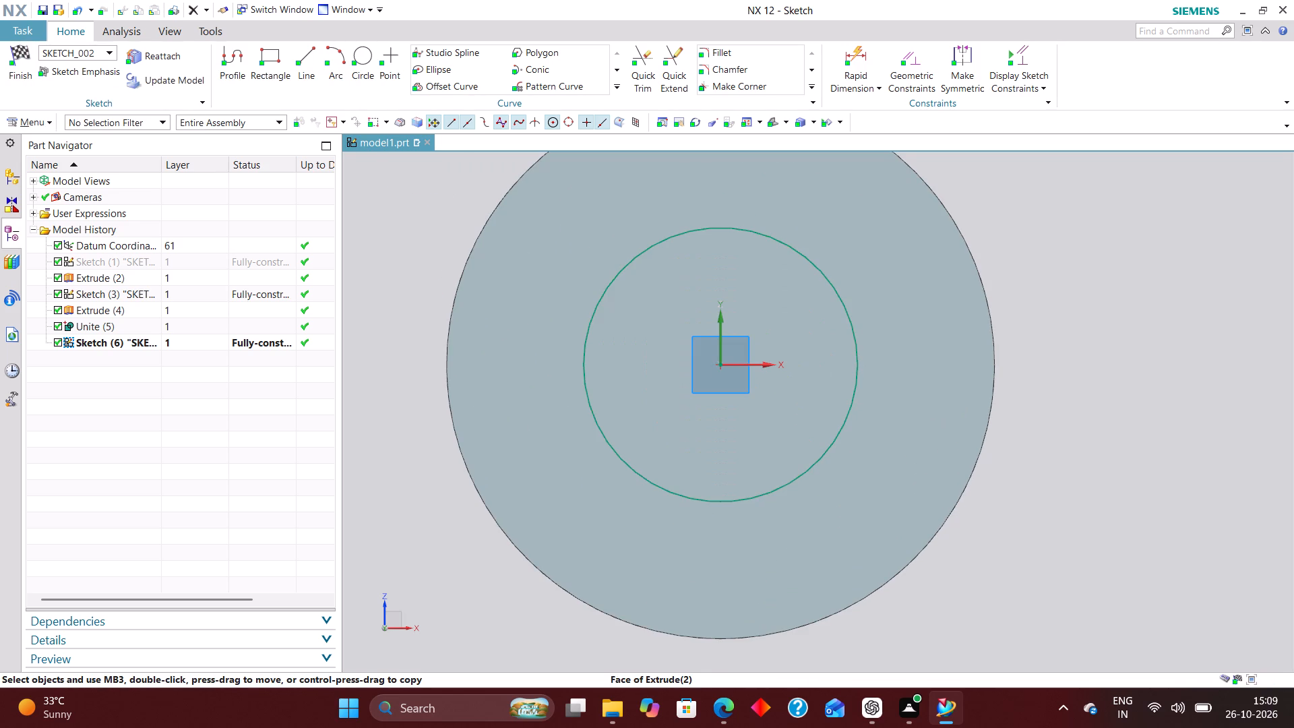
left_click(195, 340)
right_click(189, 340)
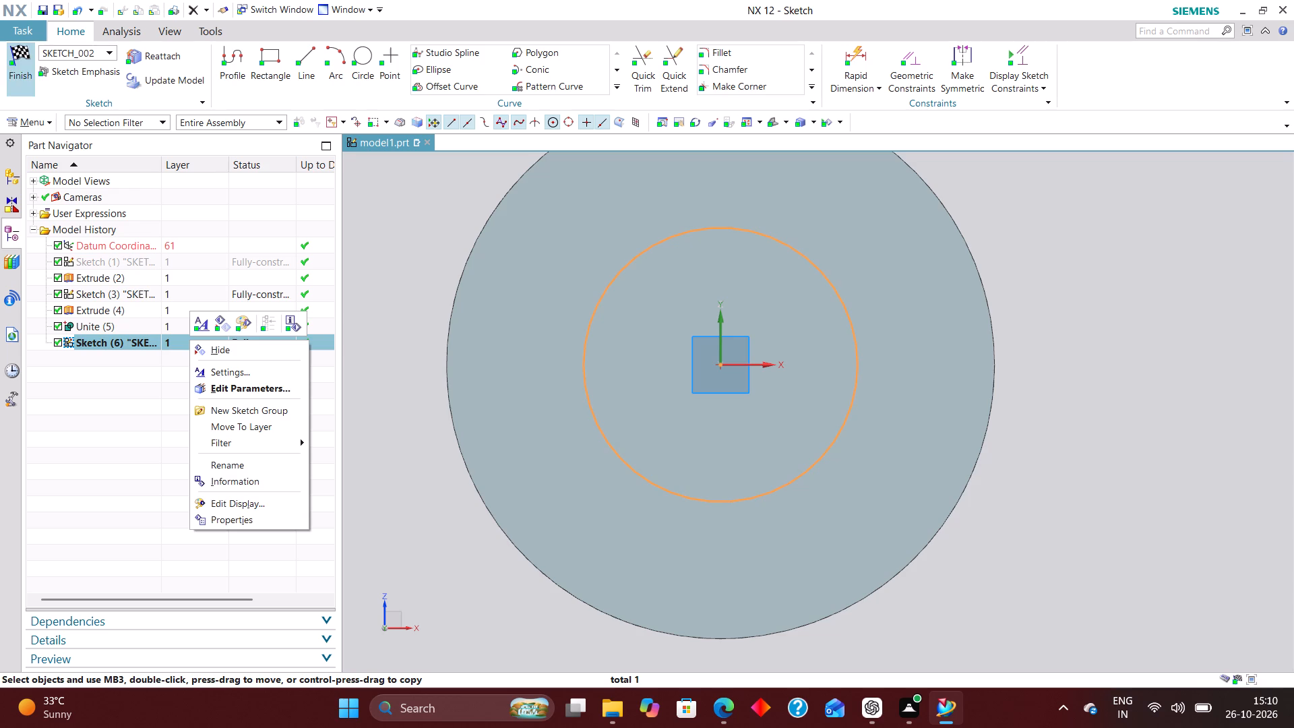
left_click(24, 57)
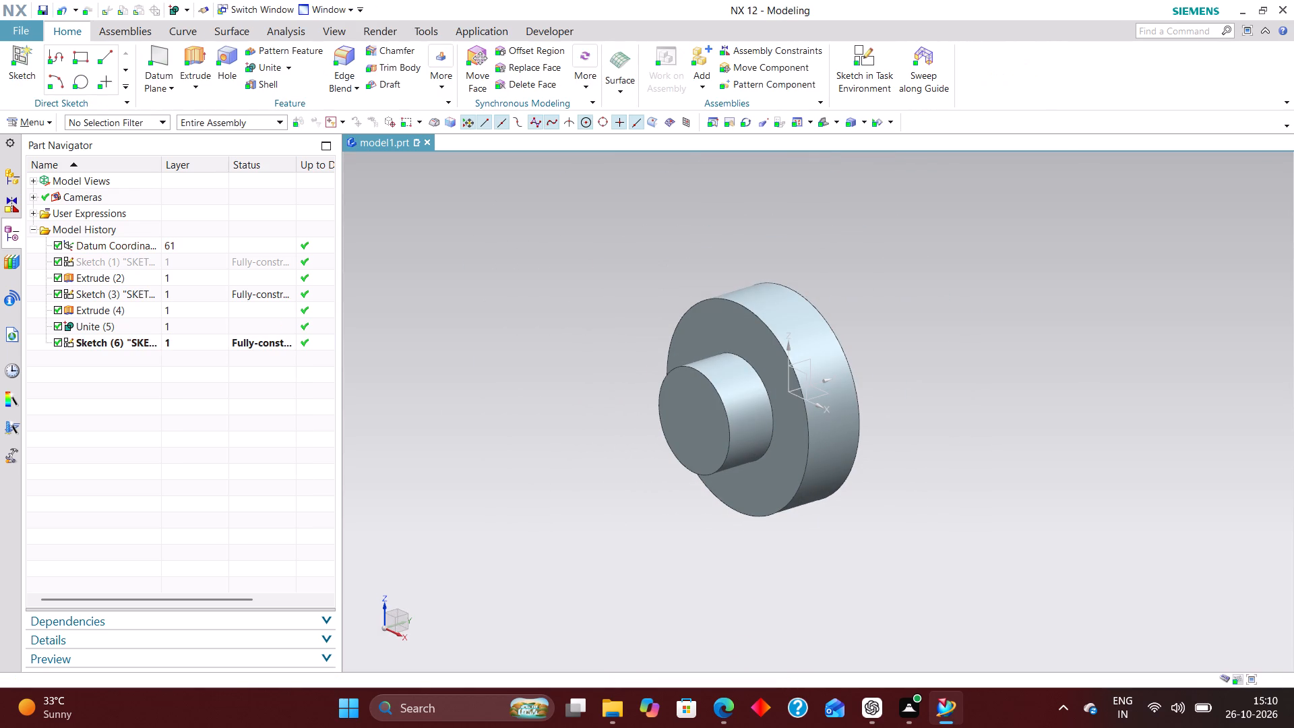
Extrude the new 60 mm circle from 0 to 65 mm along the hub direction, with Boolean set to None.
left_click(197, 53)
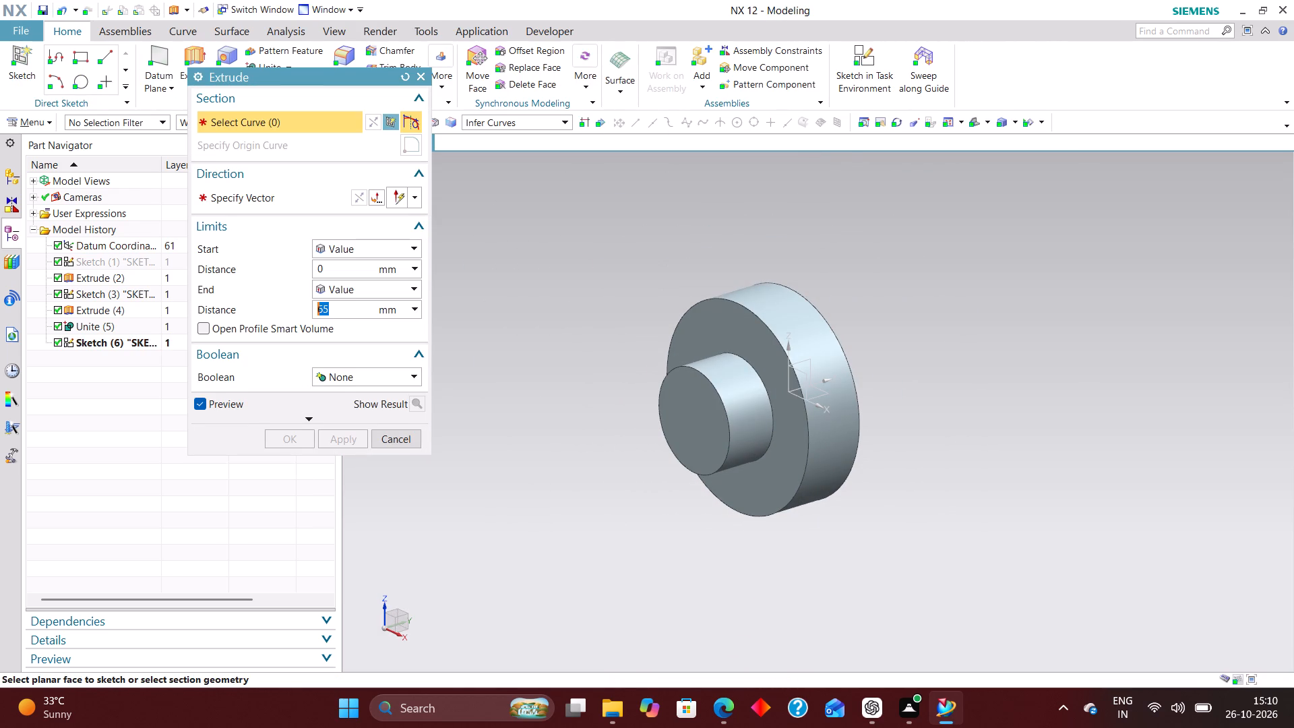
left_click(165, 337)
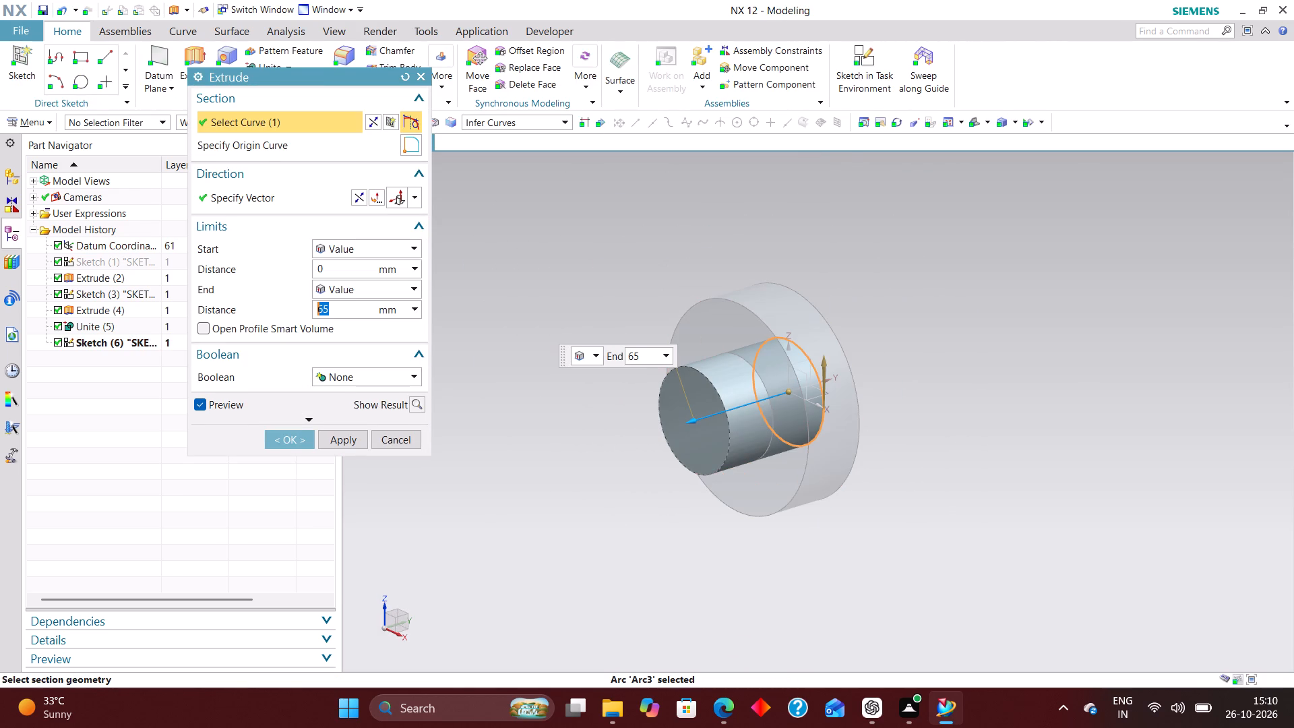
middle_click_drag(942, 439, 933, 424)
middle_click(926, 427)
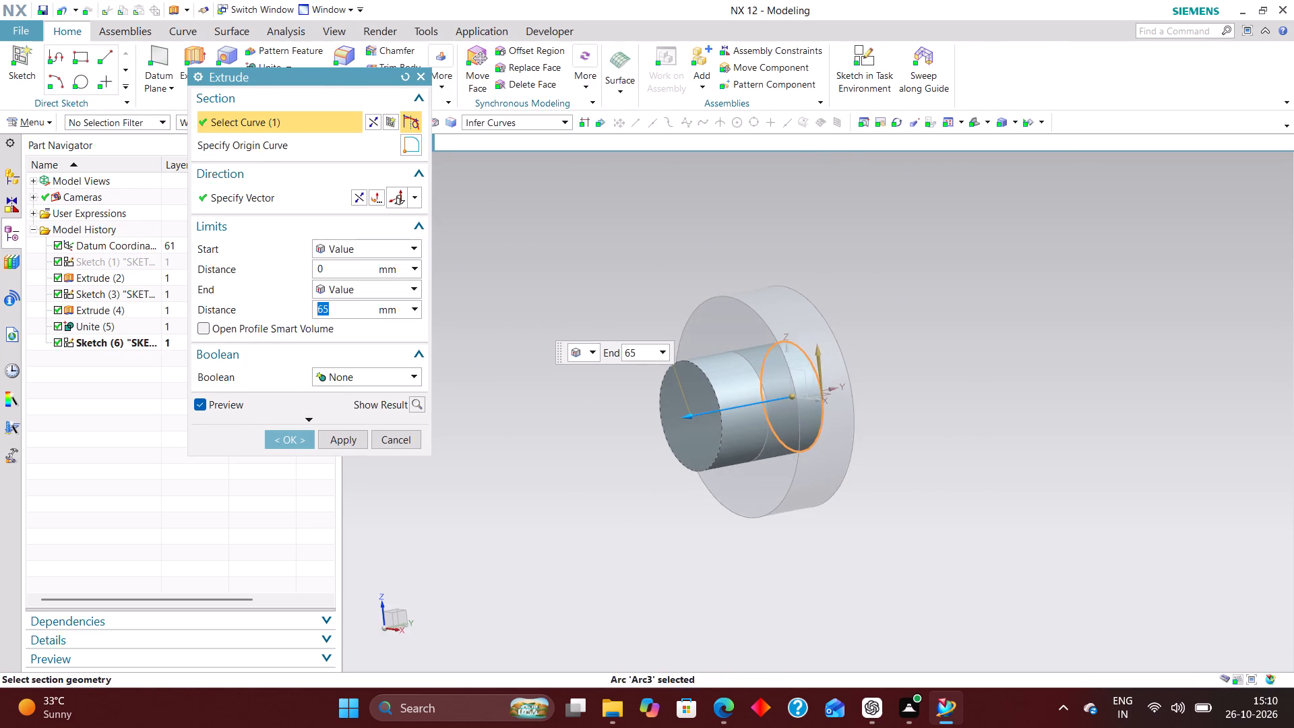
Edit the latest extrusion and set its end distance to 65+60 mm.
left_click(141, 358)
right_click(140, 357)
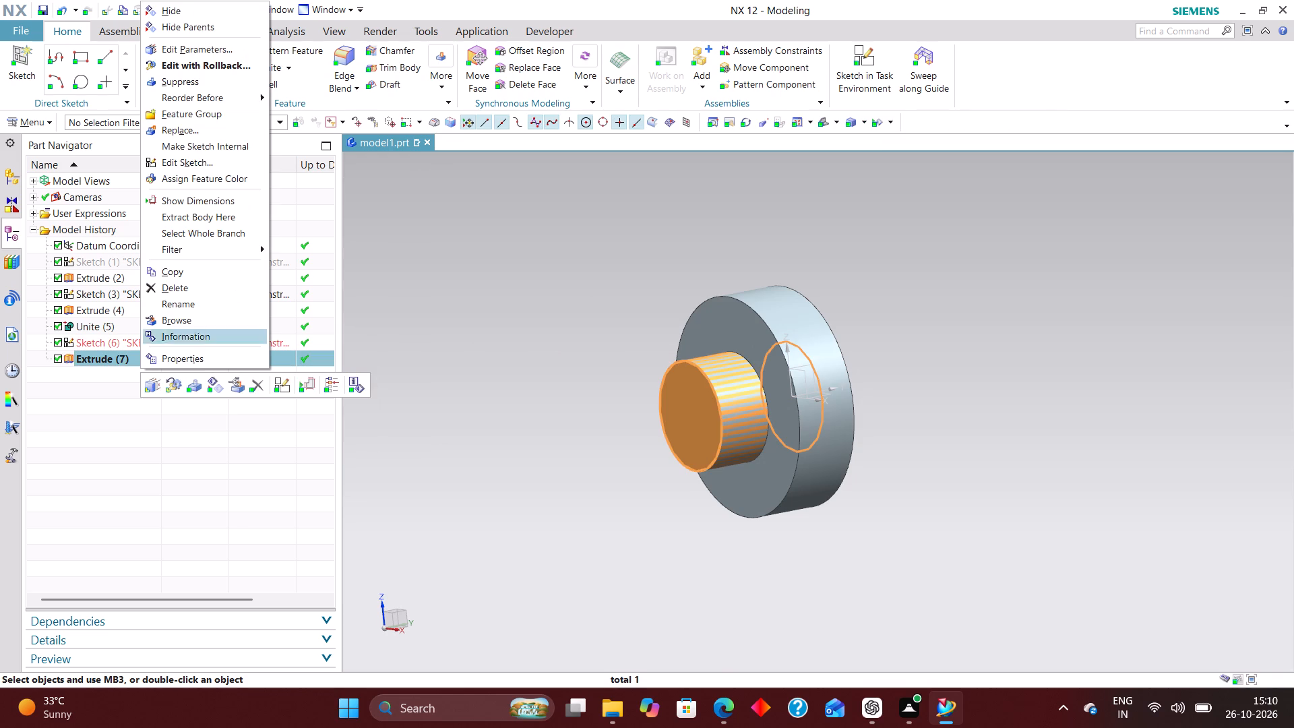
left_click(242, 62)
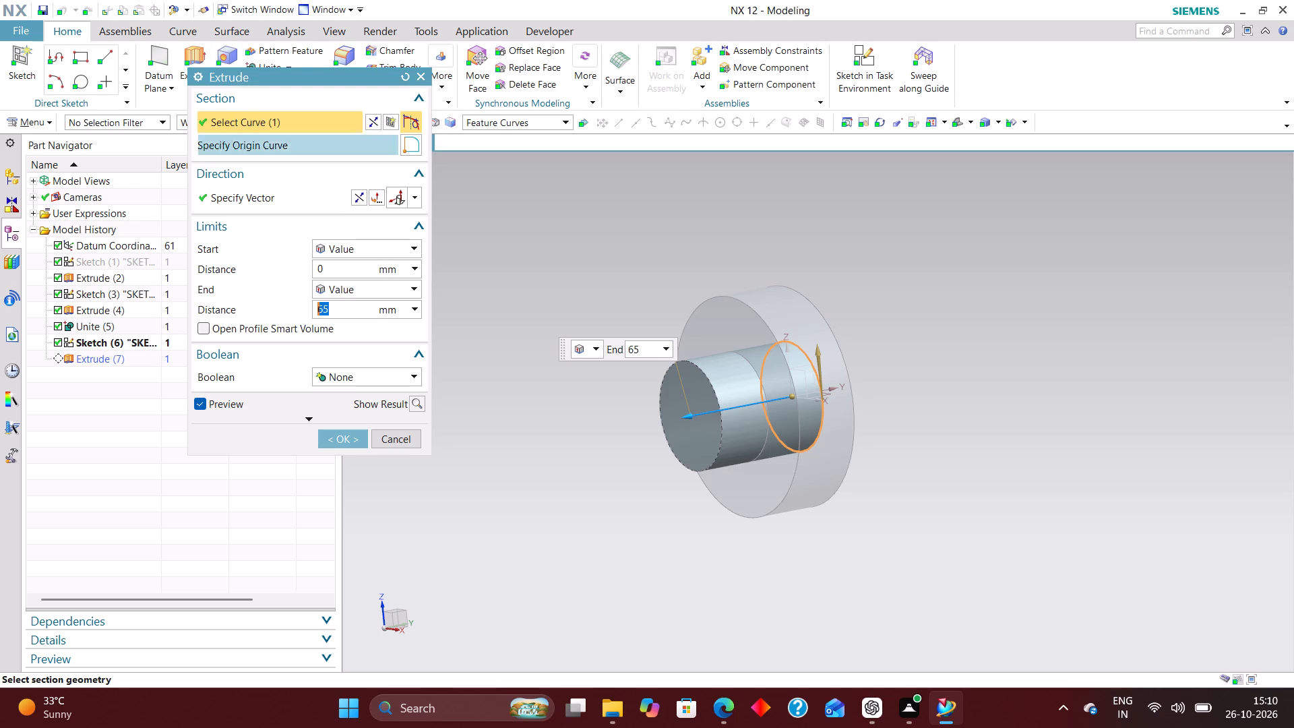
left_click(344, 313)
key("plus")
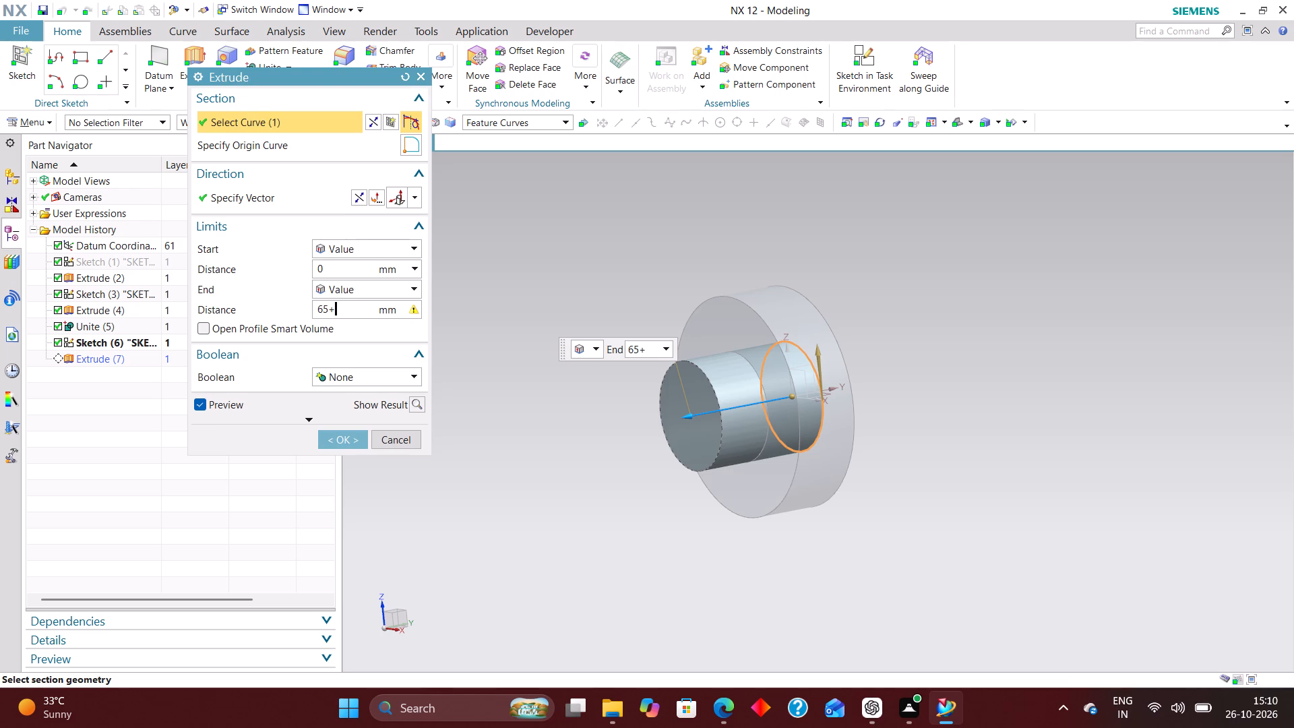
type("60")
key("Return")
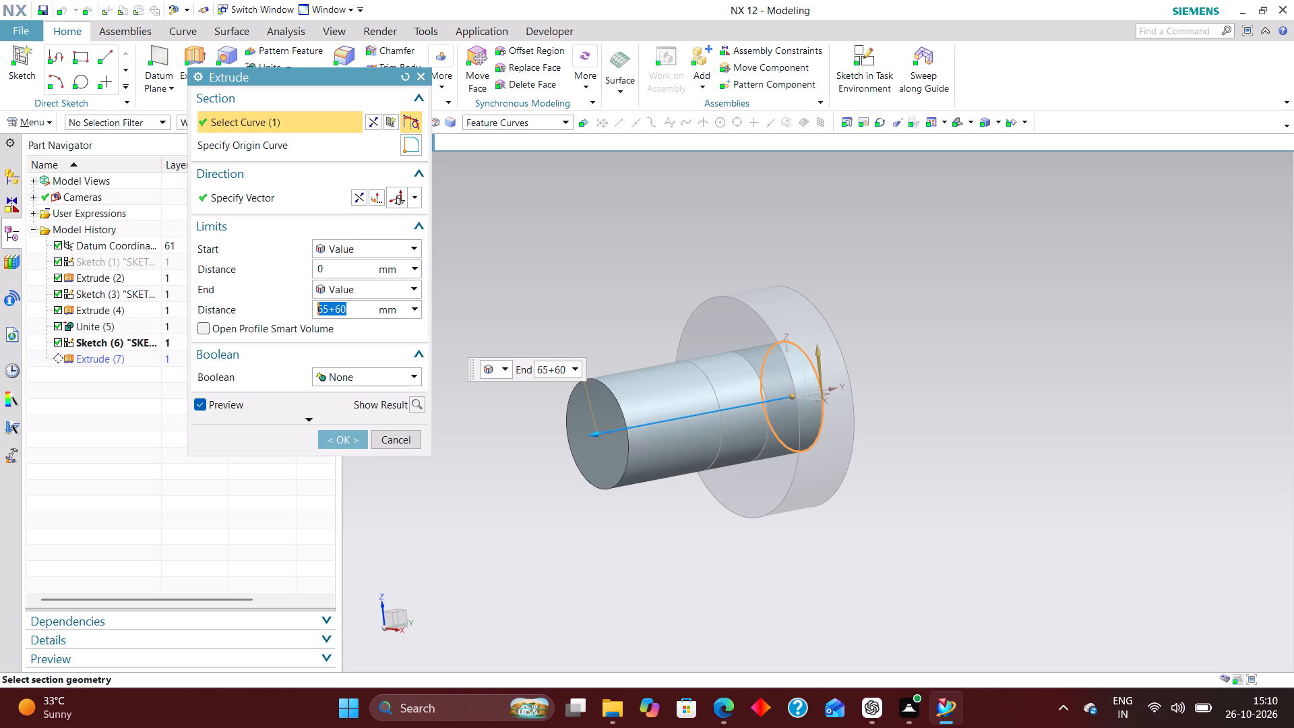
left_click(347, 443)
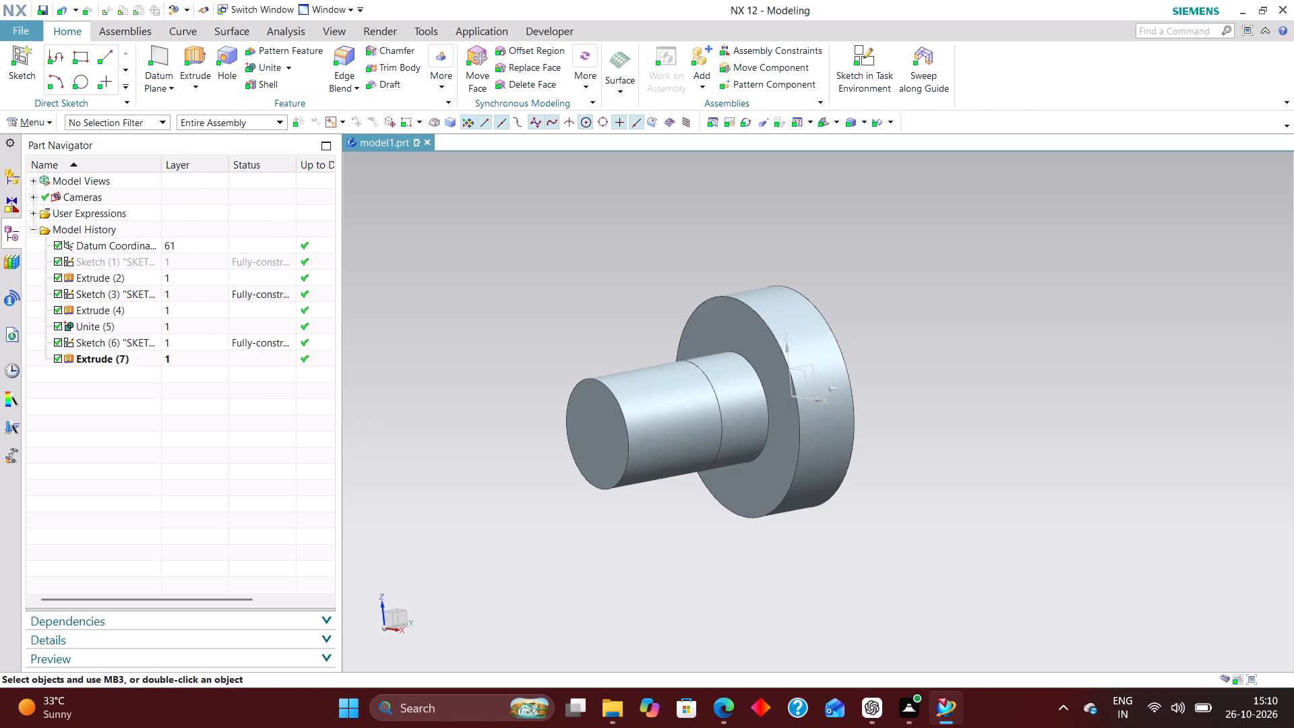
Unite the flange and hub body as target with the newly extruded cylinder as tool.
middle_click_drag(893, 555, 917, 473)
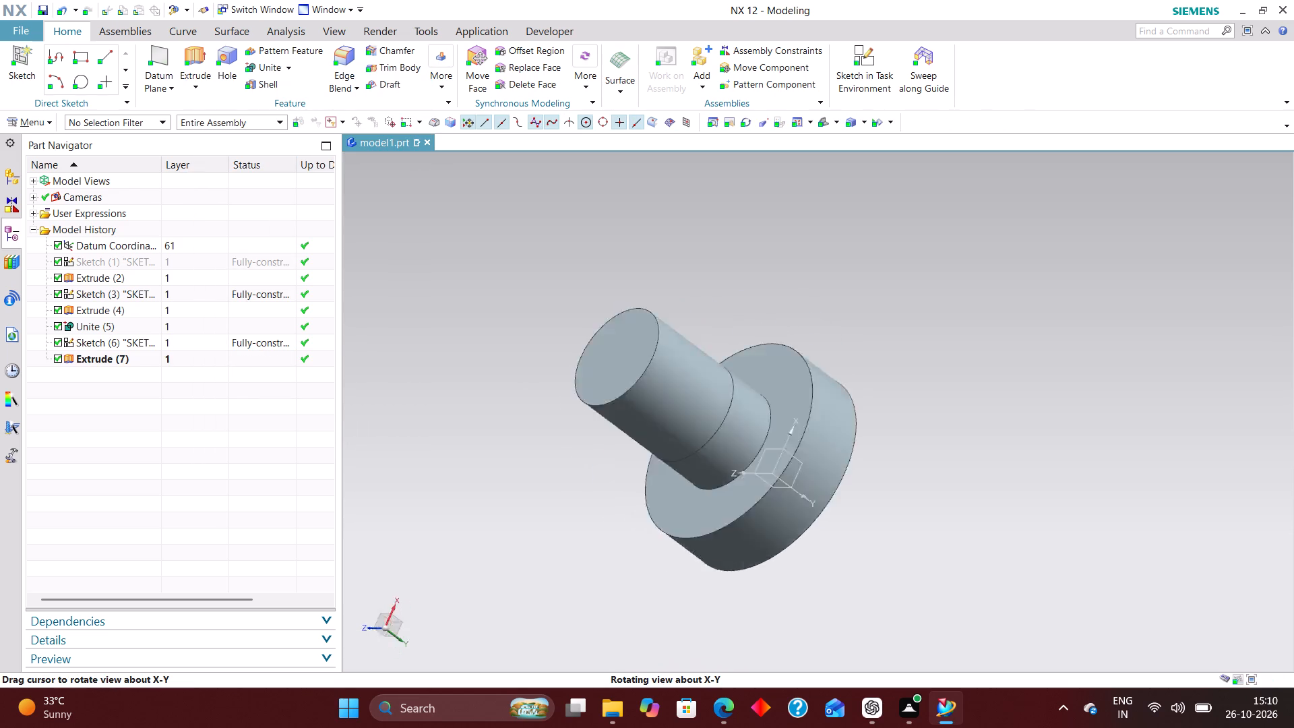
middle_click_drag(917, 473, 991, 331)
scroll(821, 491, "up", 1)
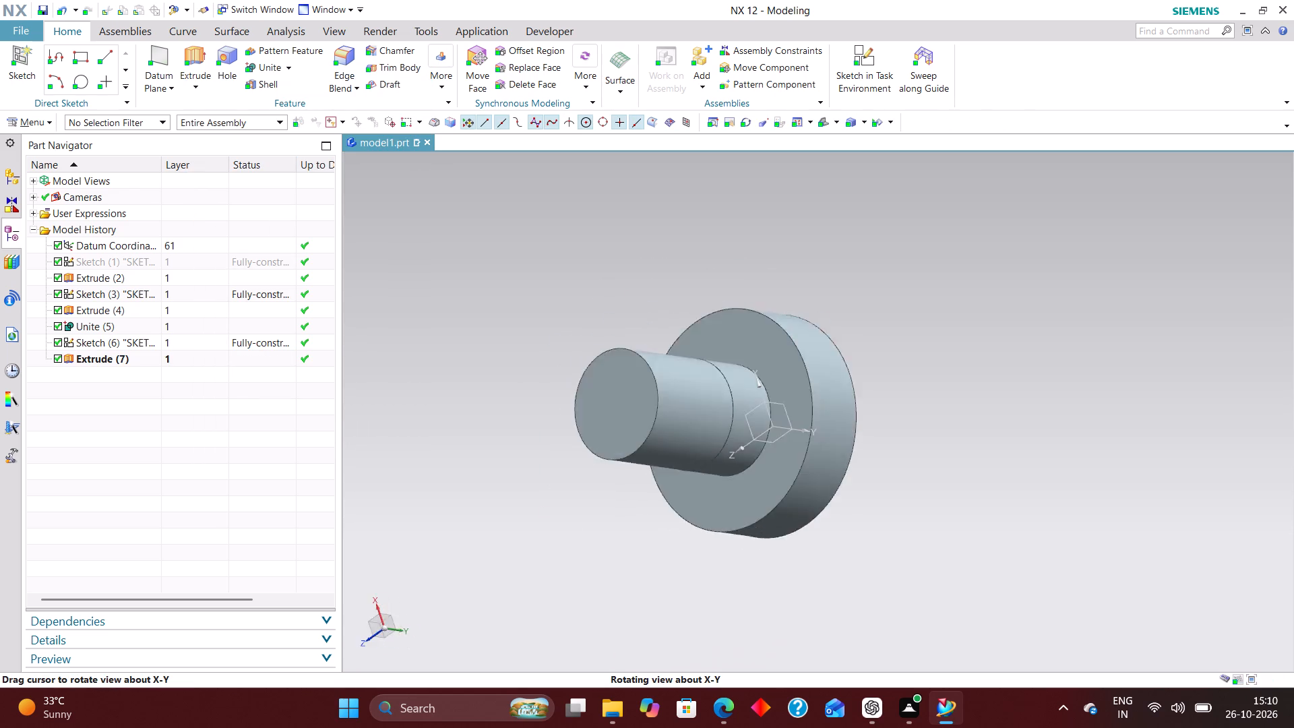
middle_click_drag(991, 331, 975, 433)
key("End")
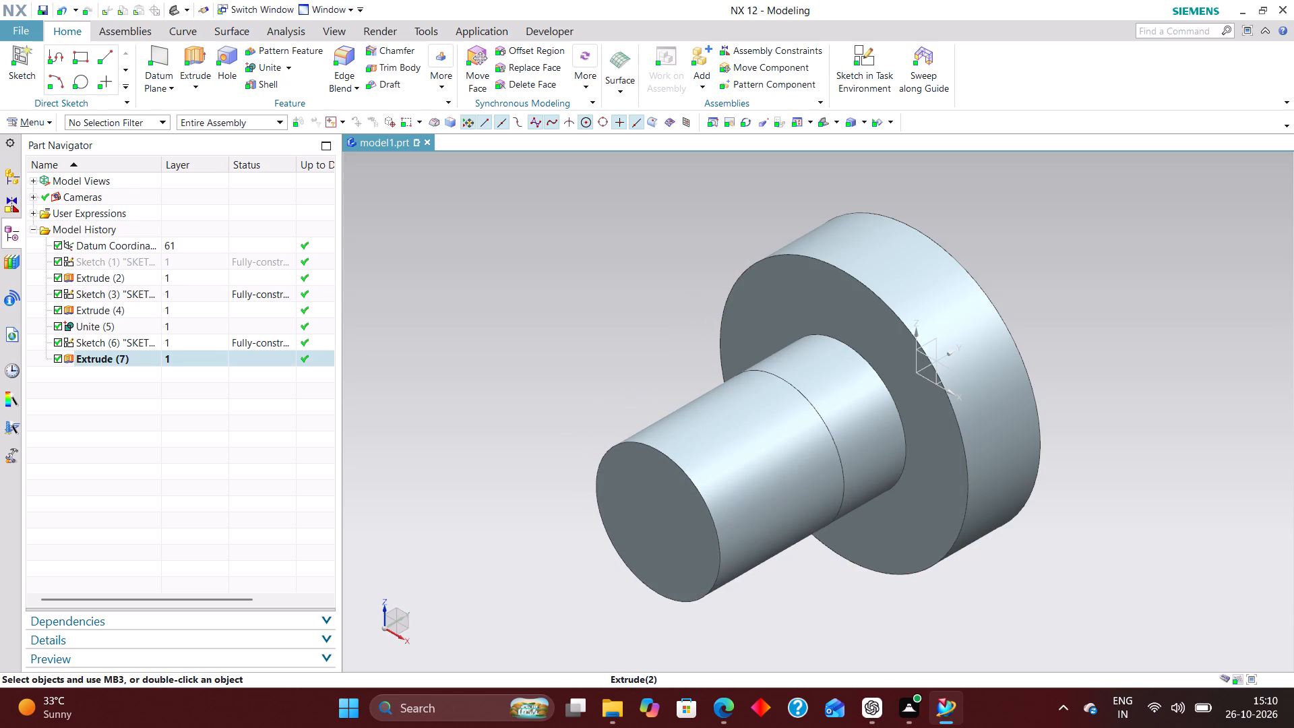
scroll(624, 305, "down", 1)
scroll(665, 404, "up", 1)
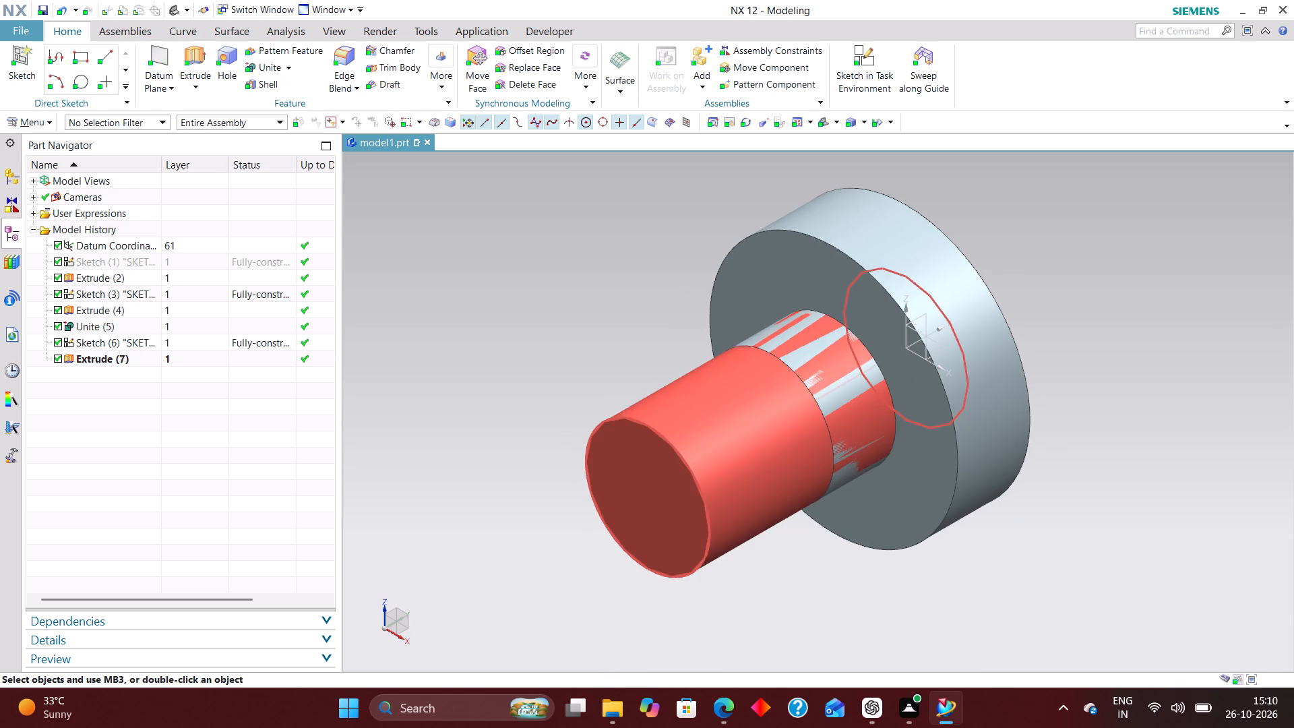
left_click(266, 71)
left_click(798, 251)
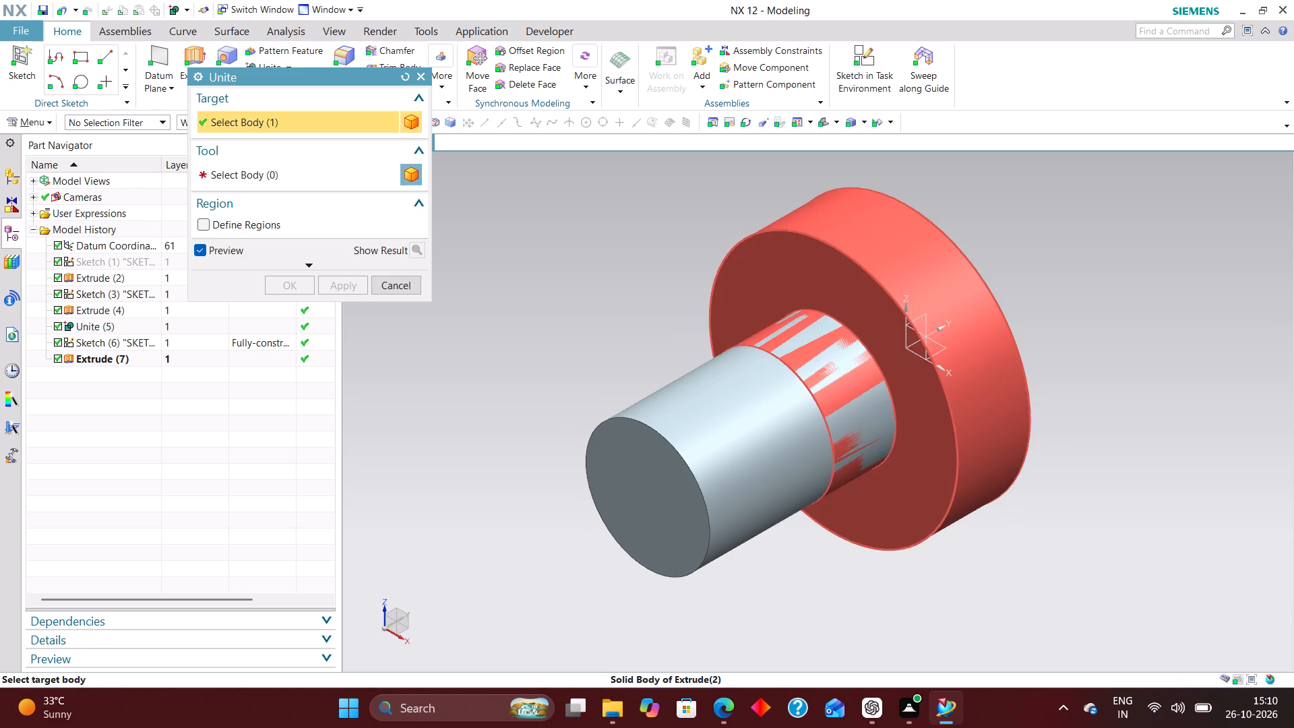
left_click(763, 415)
left_click(290, 285)
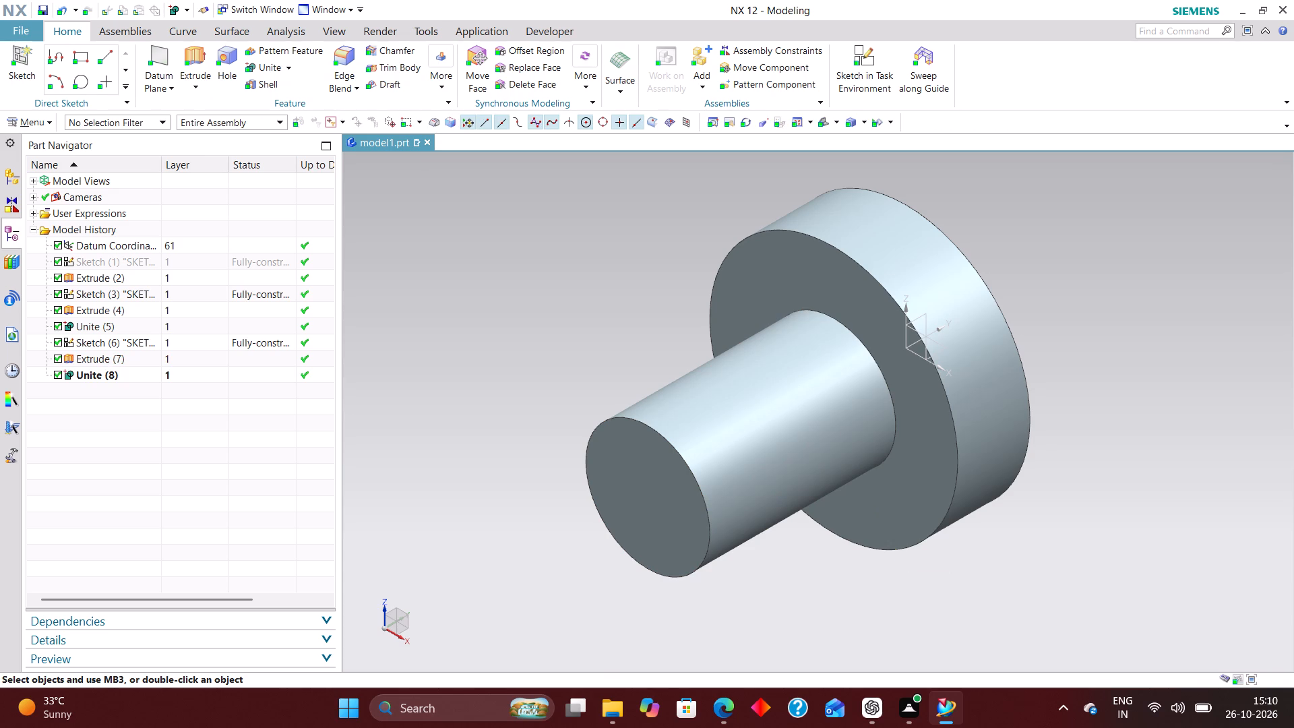
Draw a two-point rectangle around the hub's free end, wider than the hub, in a new sketch on the XY plane.
scroll(553, 315, "down", 1)
scroll(561, 348, "up", 2)
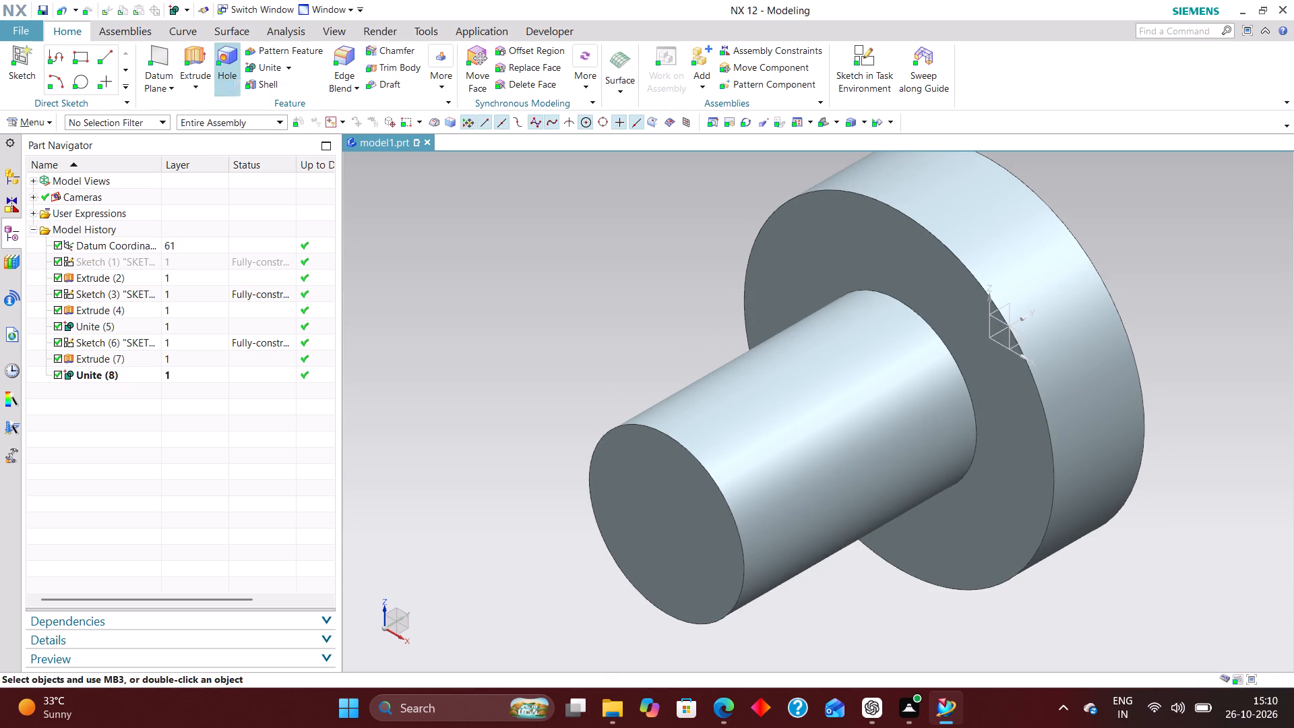
left_click(853, 53)
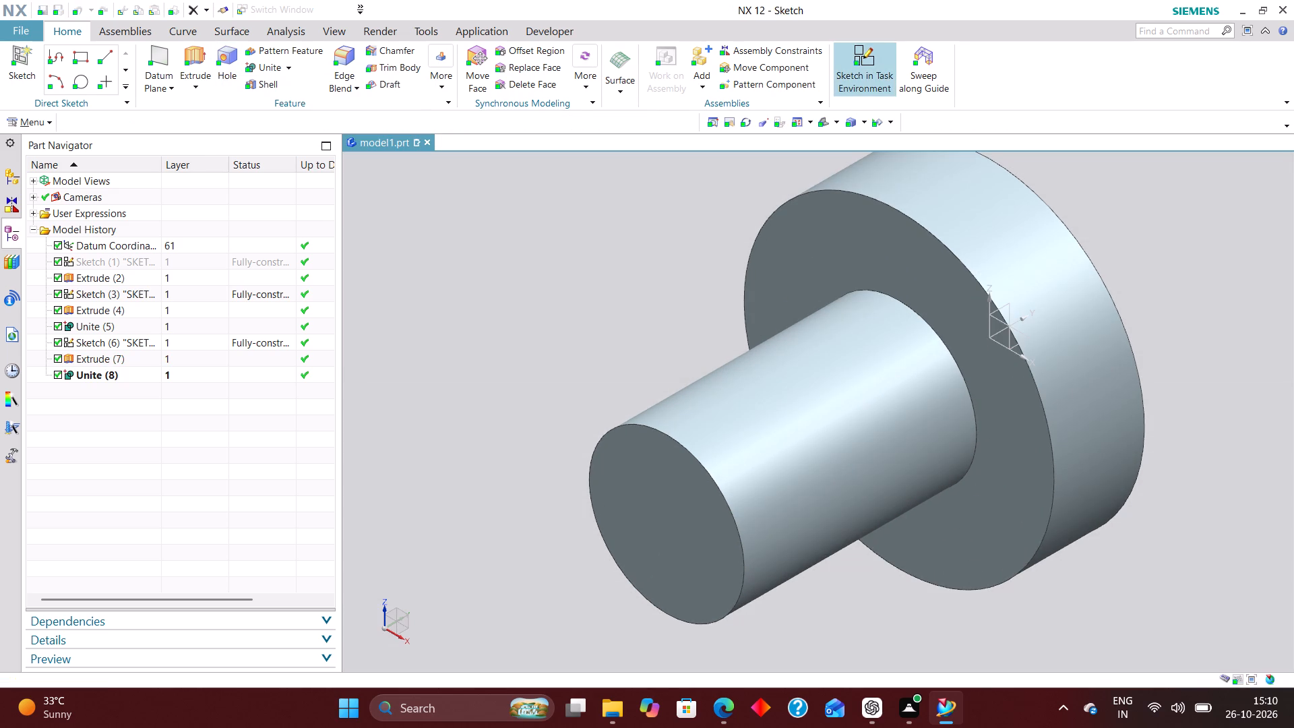
left_click(1020, 342)
left_click(354, 266)
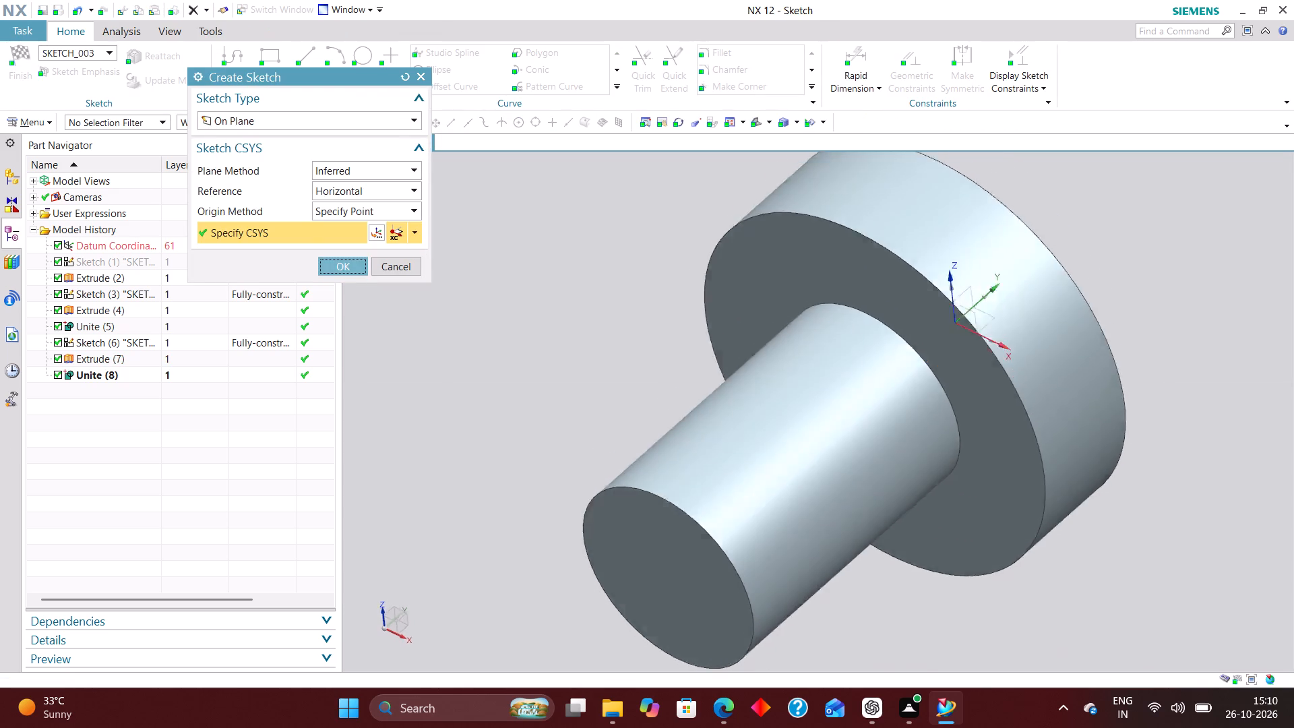
scroll(691, 233, "down", 8)
scroll(716, 408, "down", 1)
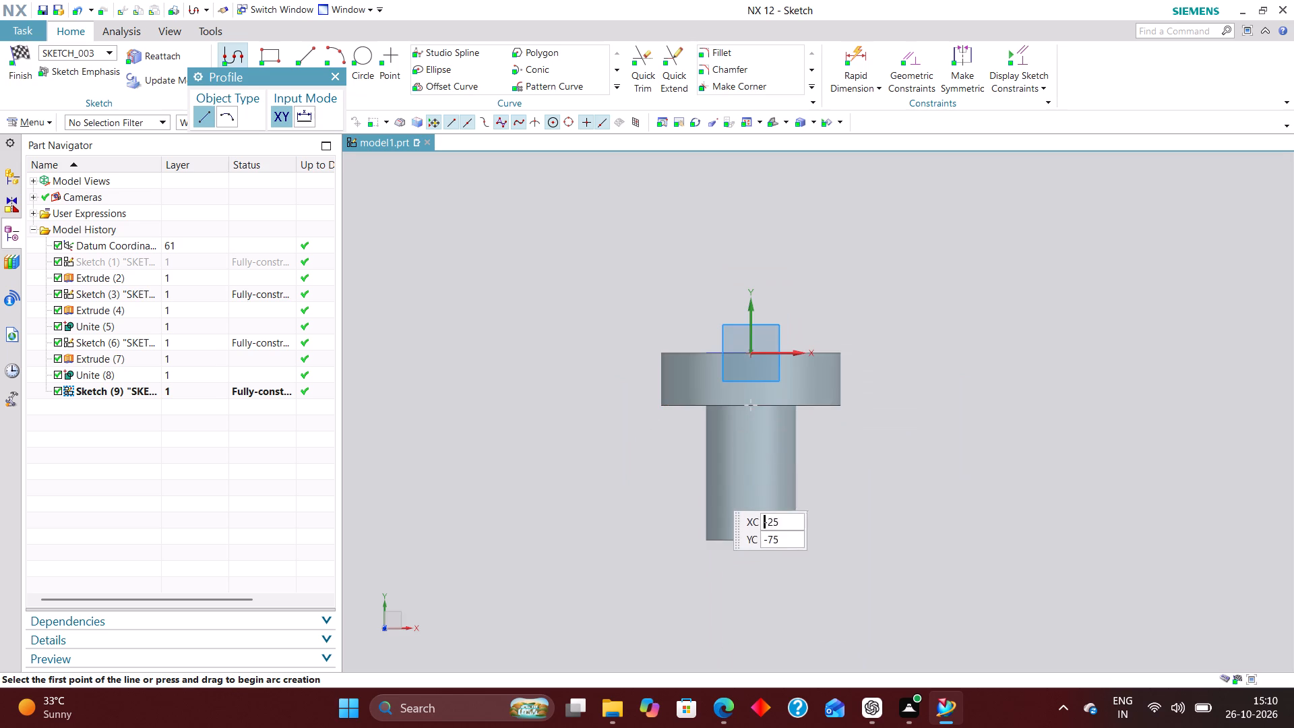
scroll(702, 529, "up", 3)
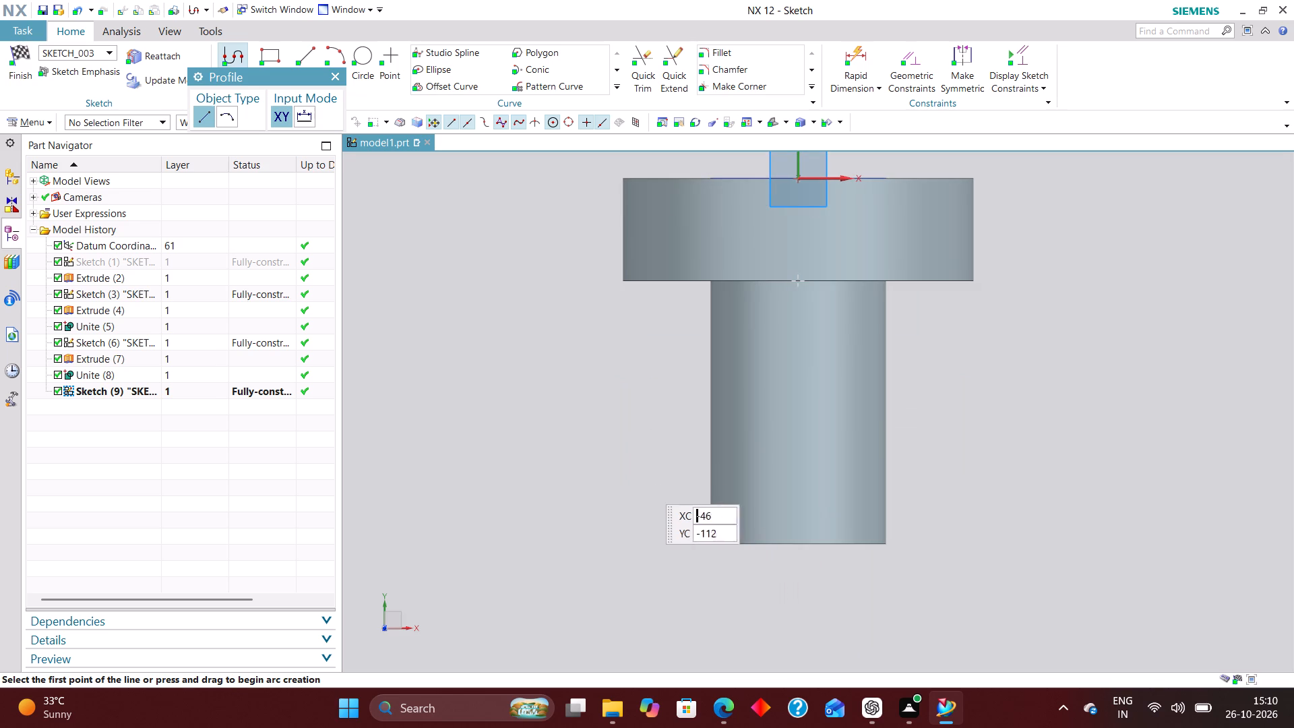
left_click(264, 46)
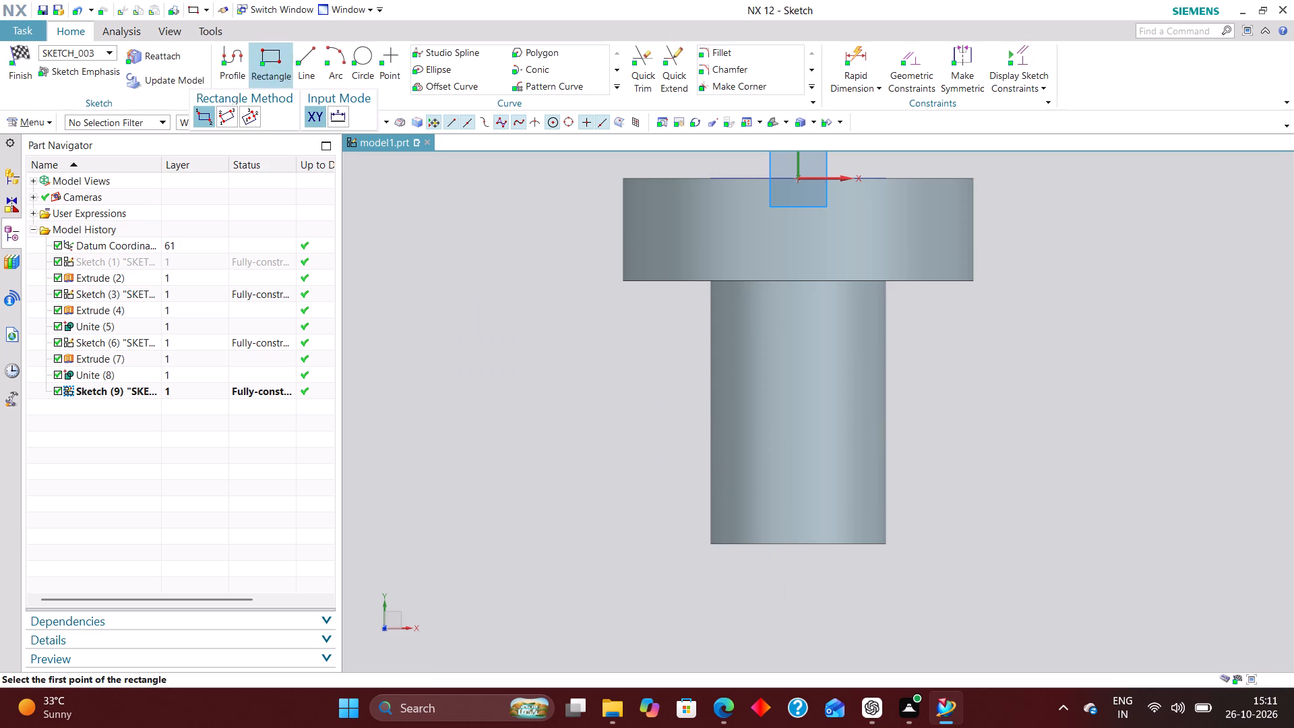
left_click(654, 417)
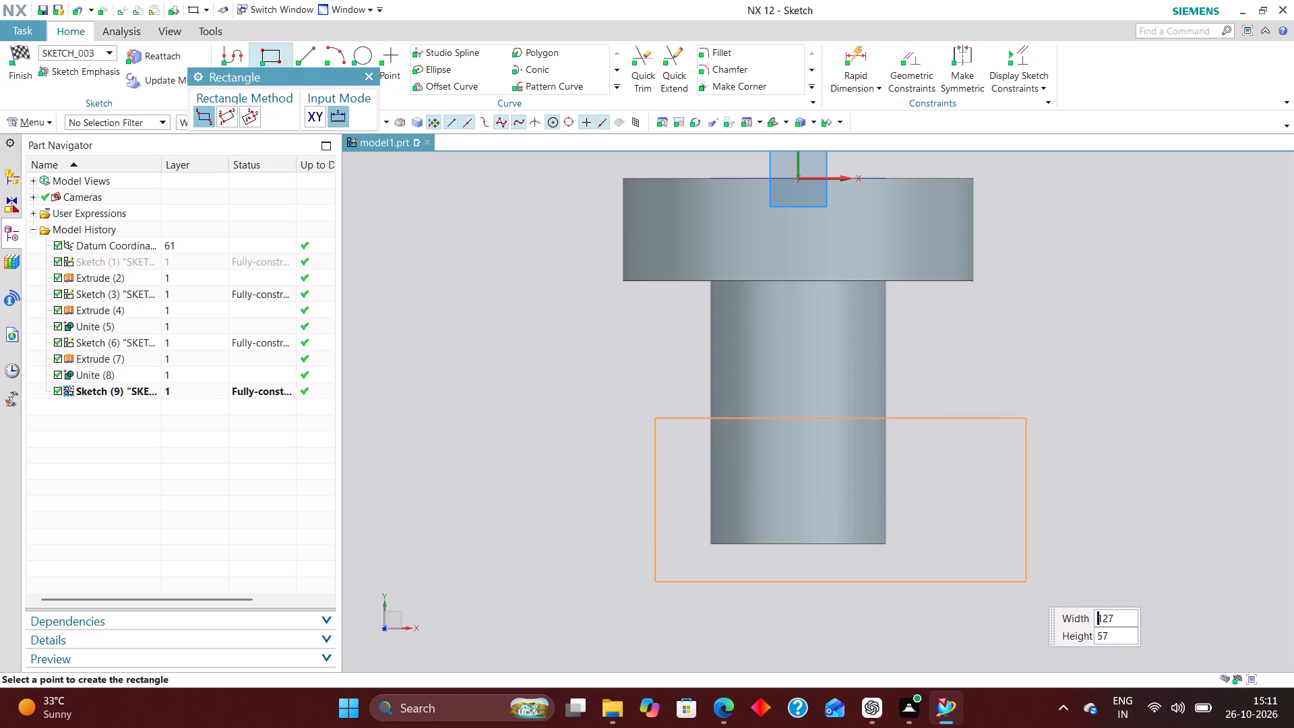
left_click(946, 593)
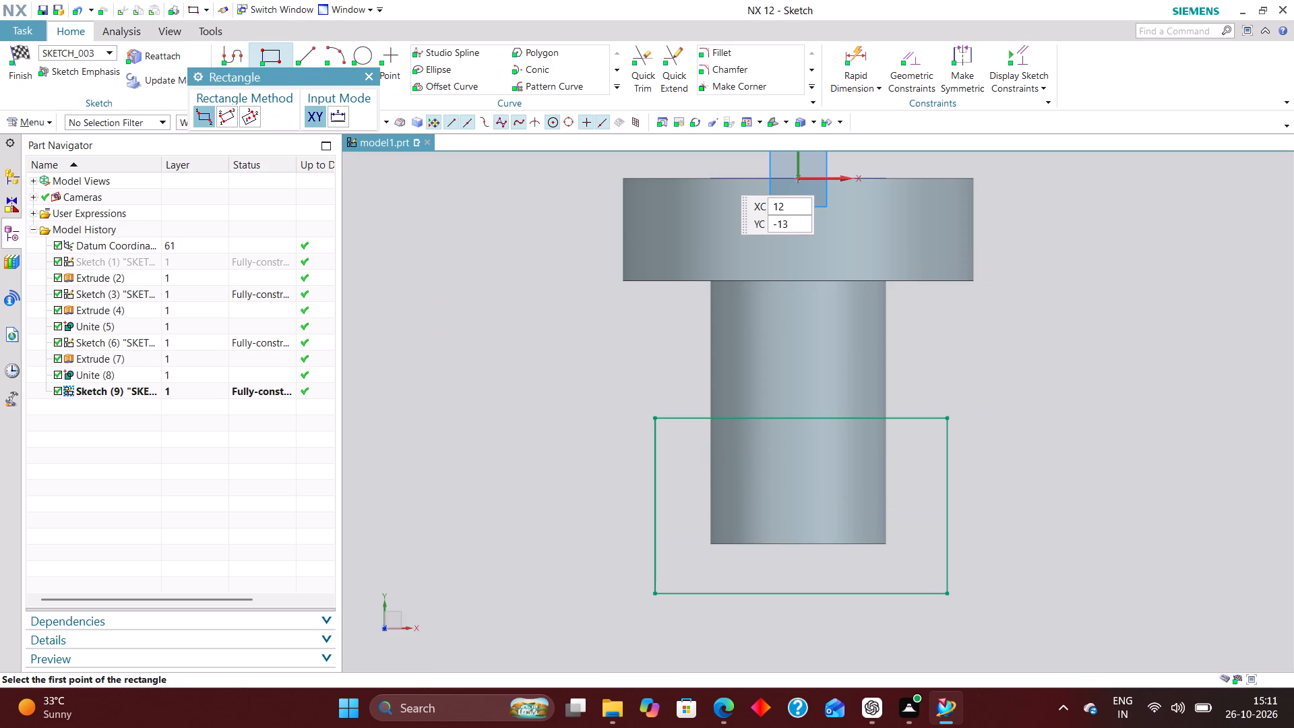
Finish the sketch and extrude its rectangle from 0 to 65 mm along +Z, with Boolean set to None.
left_click(11, 58)
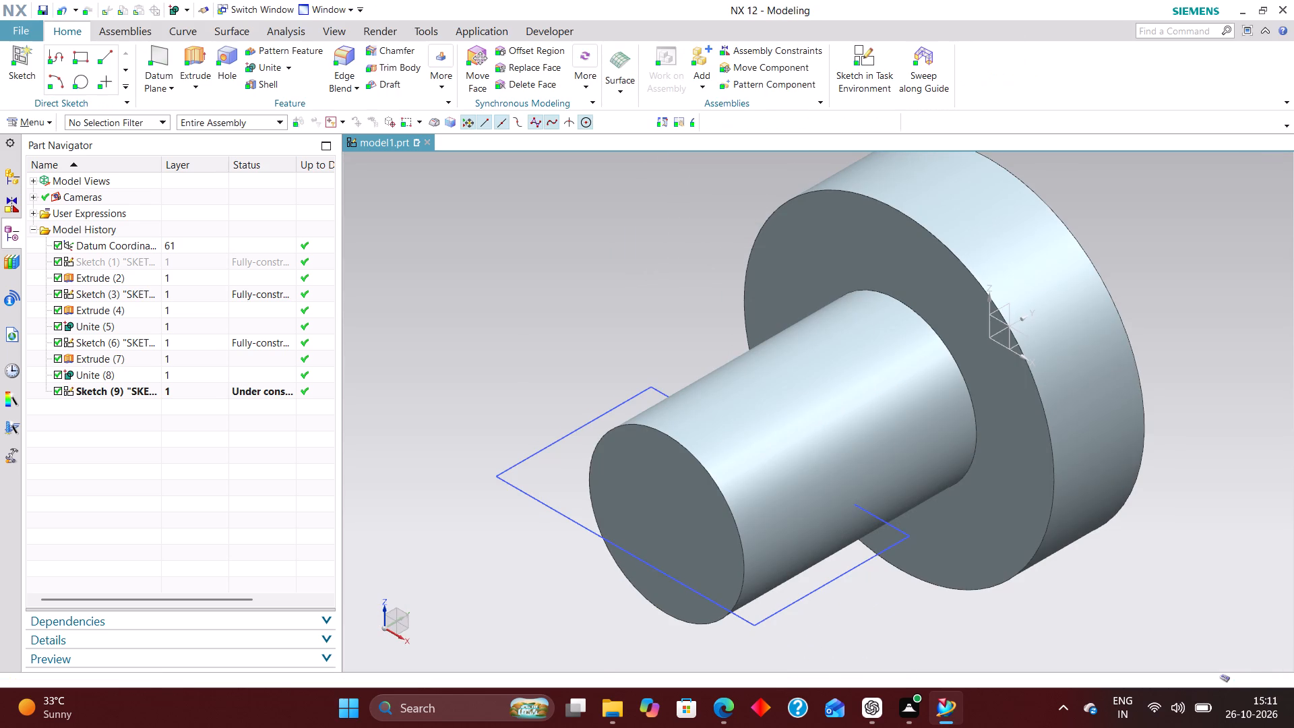
scroll(754, 133, "down", 1)
left_click(187, 54)
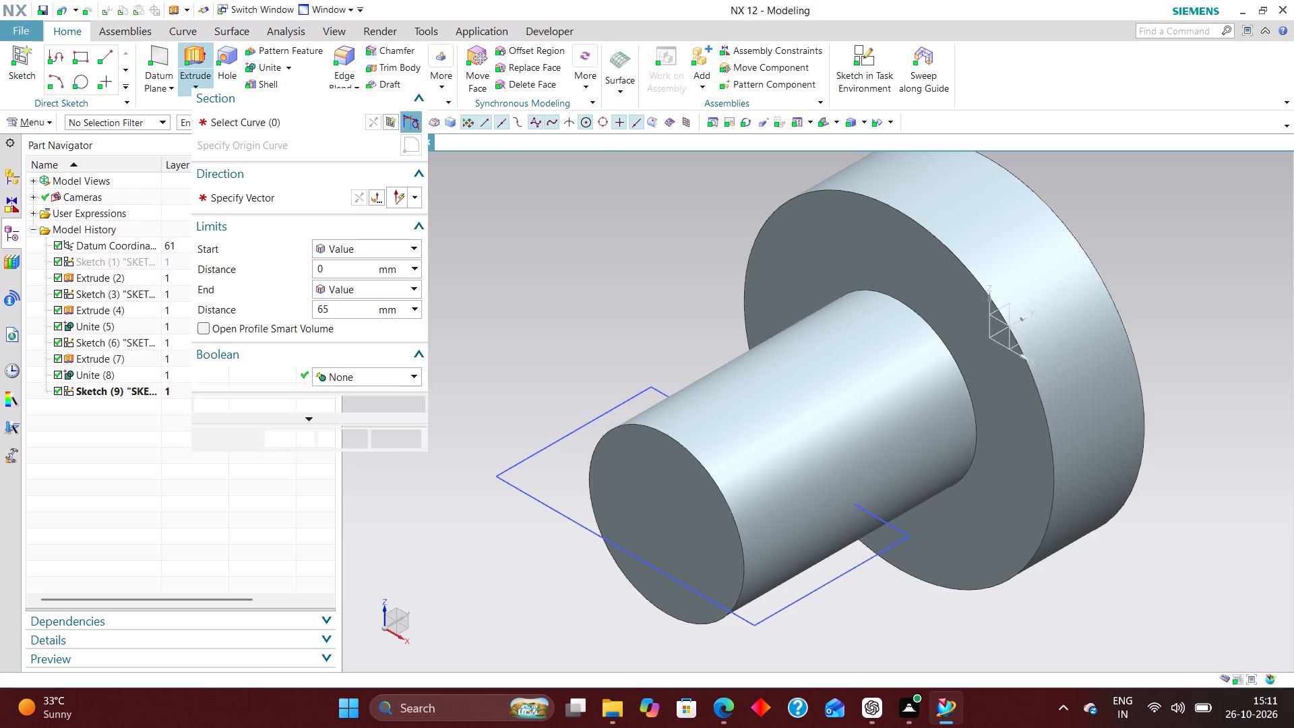
left_click(543, 508)
middle_click_drag(1159, 492, 1167, 450)
right_click_drag(1163, 451, 886, 444)
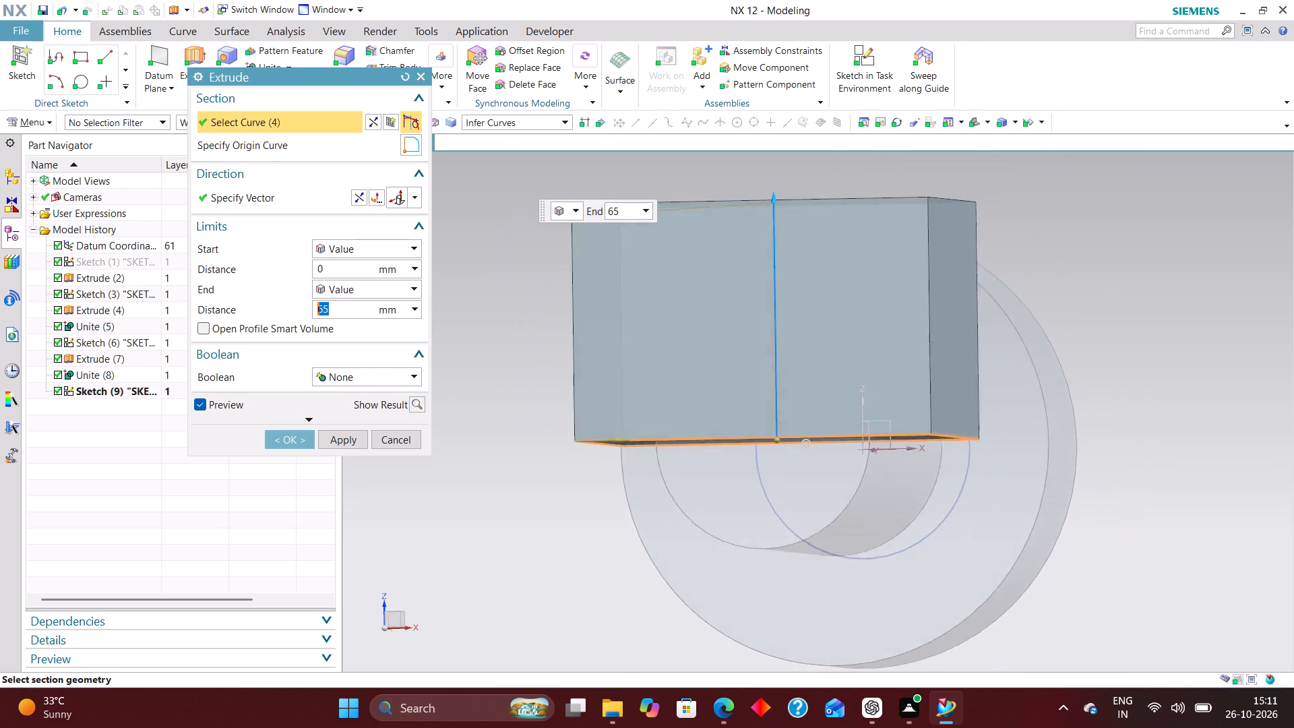
scroll(726, 450, "up", 3)
scroll(762, 393, "down", 5)
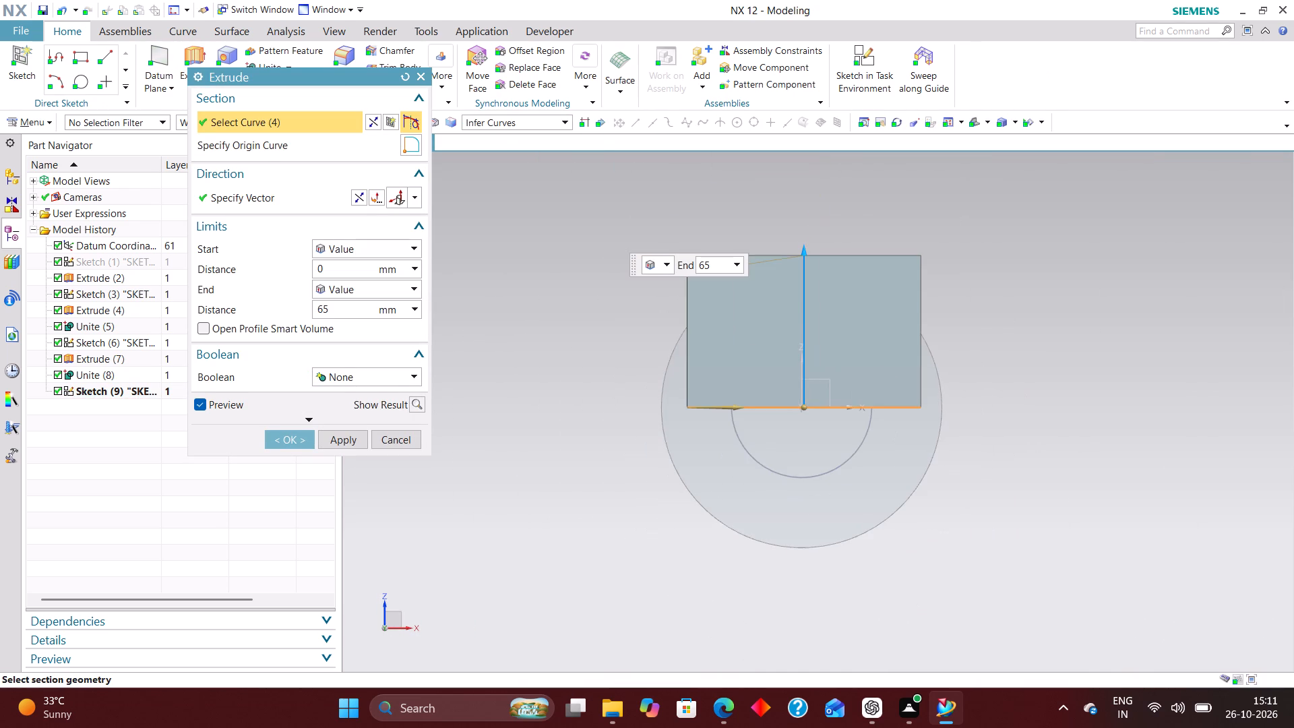
middle_click_drag(1008, 508, 974, 504)
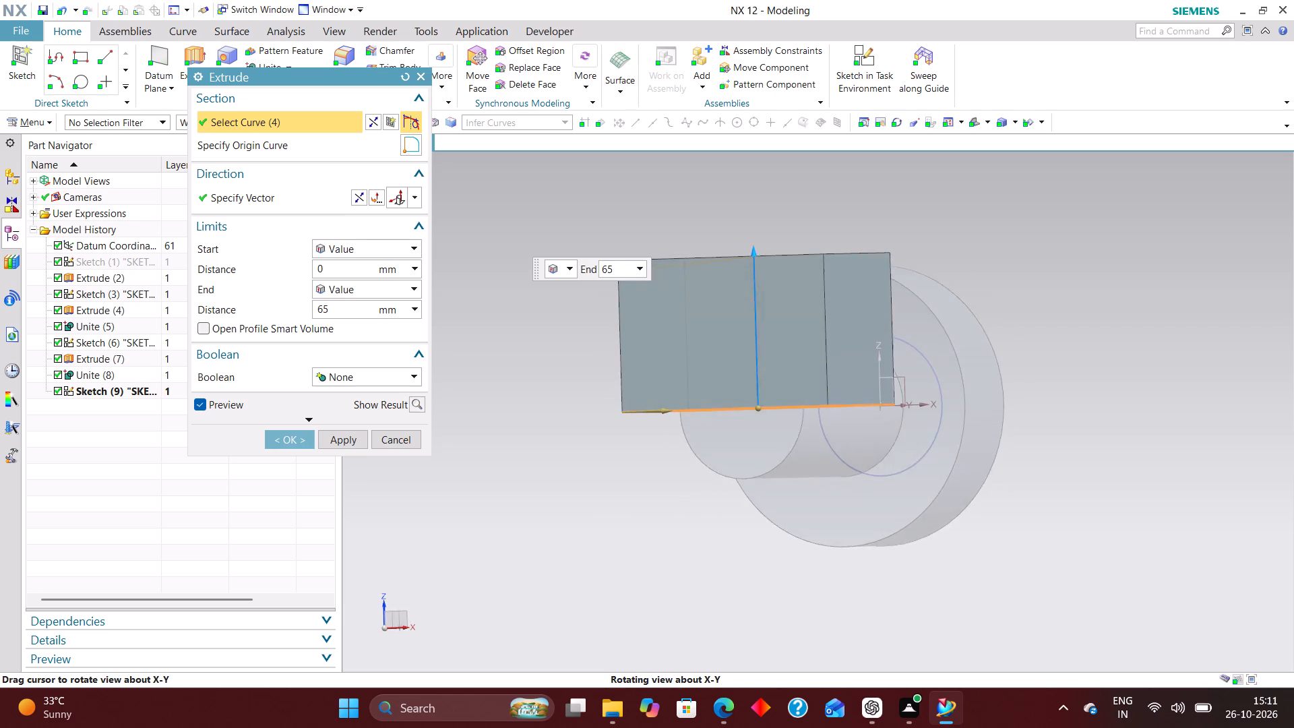
middle_click_drag(974, 504, 973, 497)
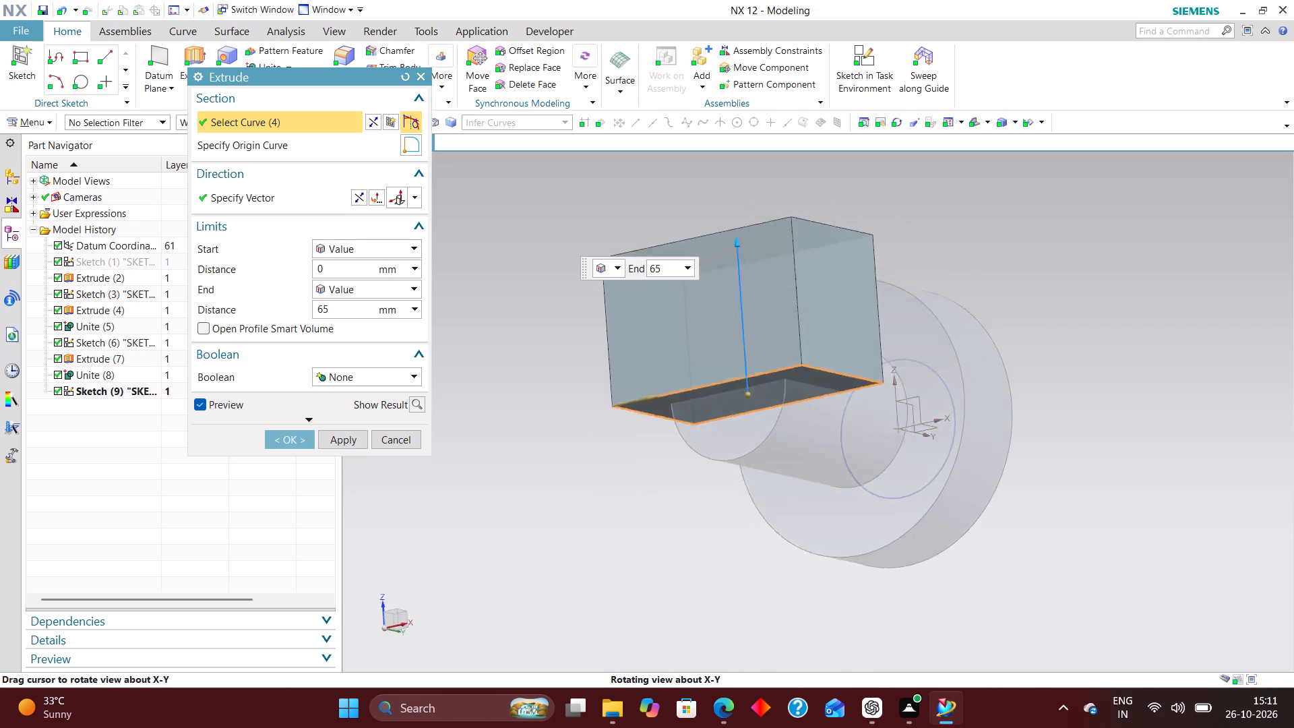
middle_click_drag(973, 497, 965, 539)
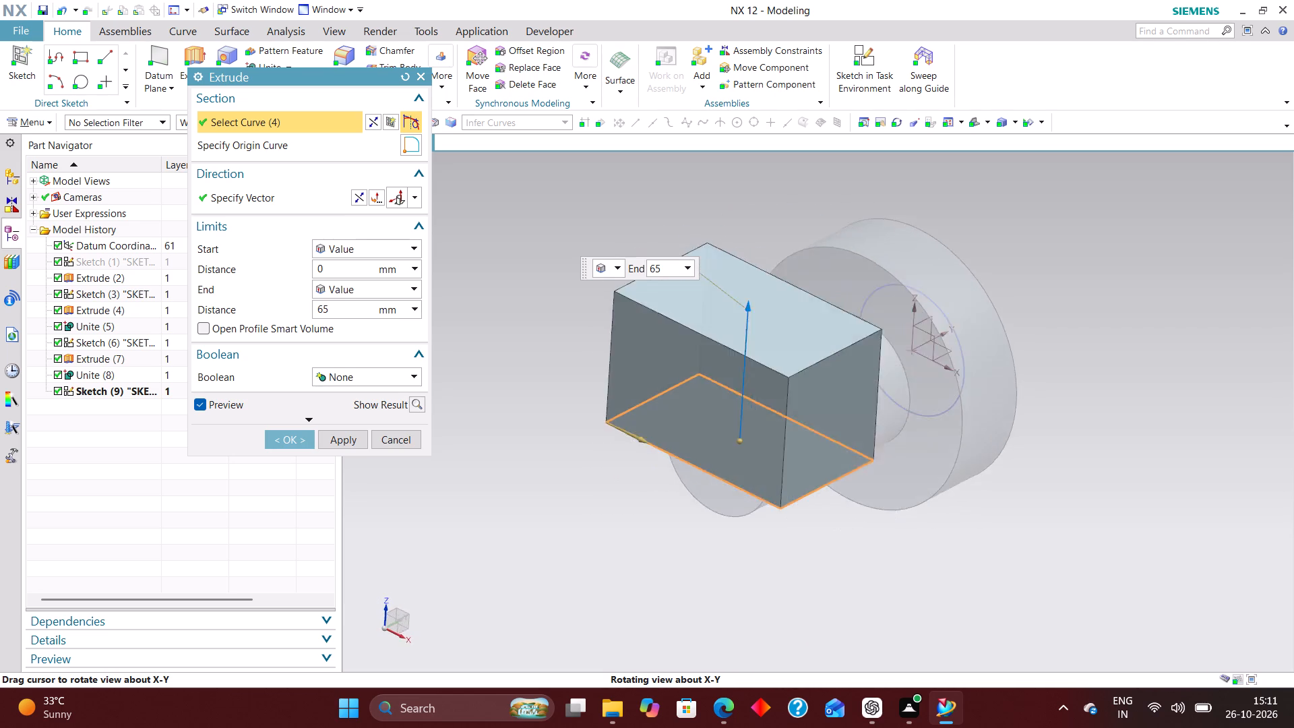
middle_click_drag(965, 539, 956, 551)
left_click(298, 444)
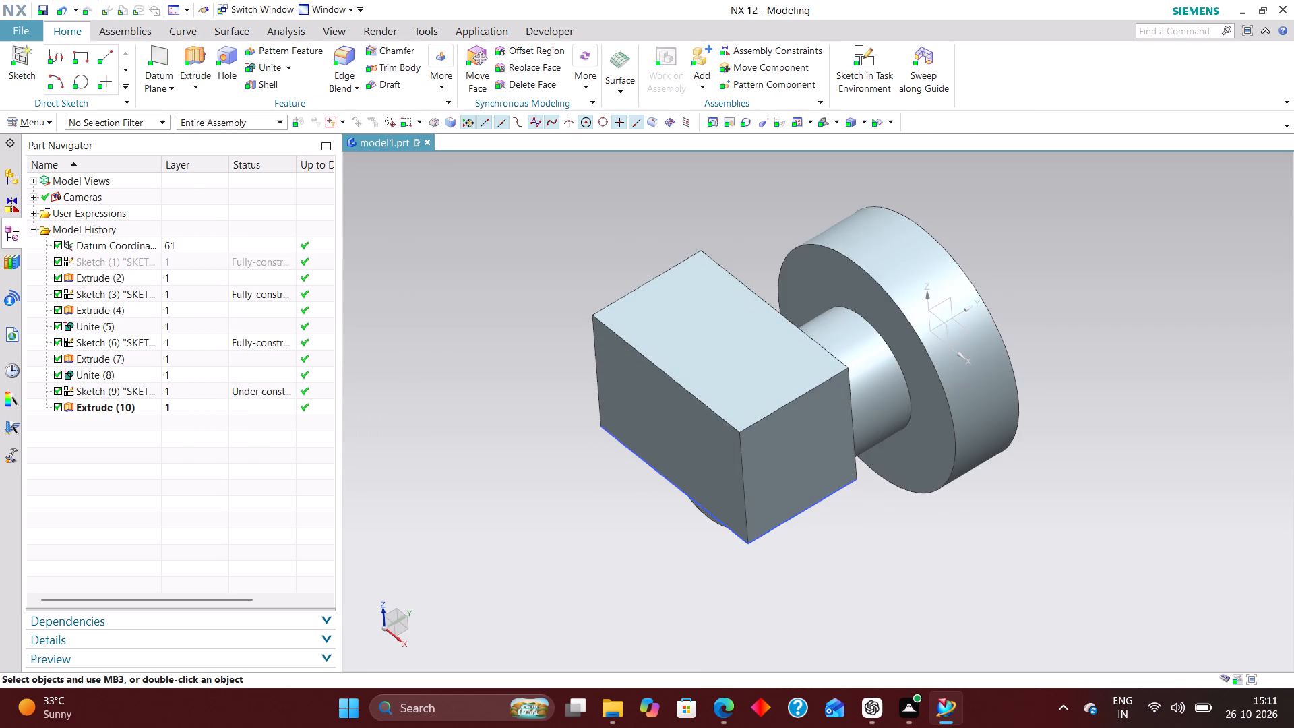
Subtract the extruded rectangular block from the united flange and hub body.
left_click(286, 70)
left_click(291, 103)
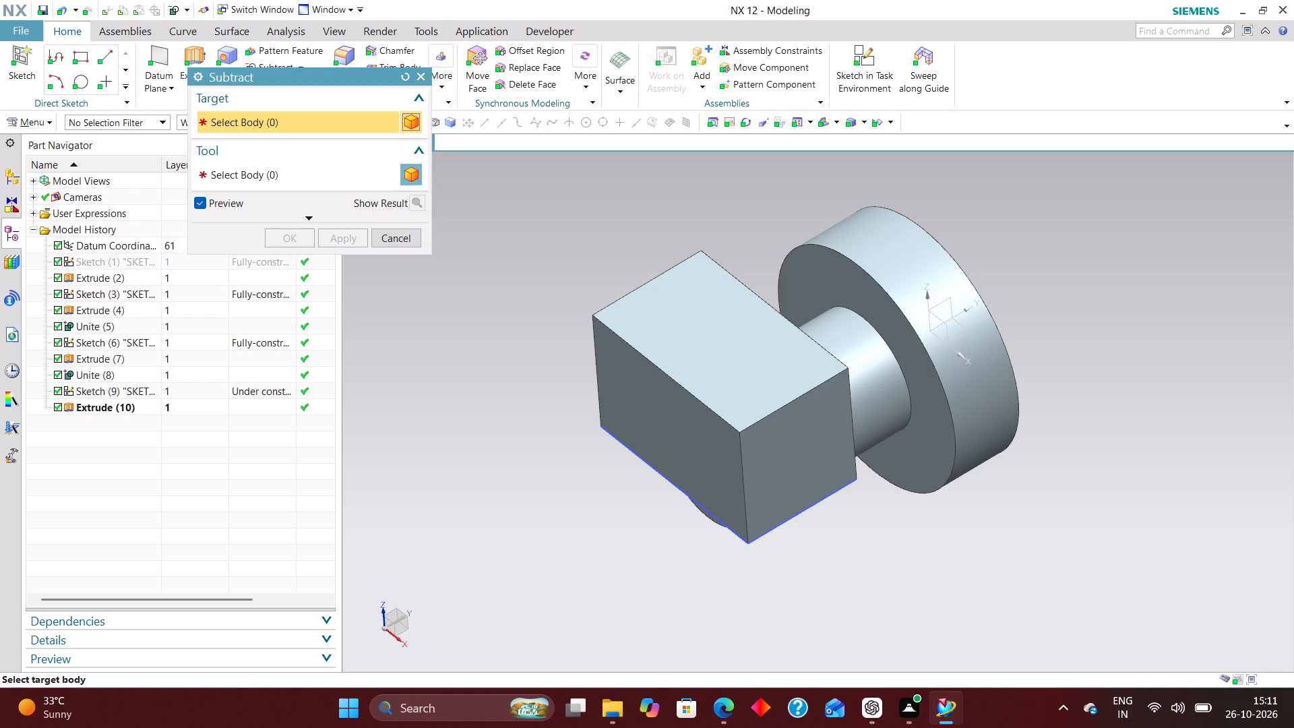
left_click(883, 411)
left_click(762, 408)
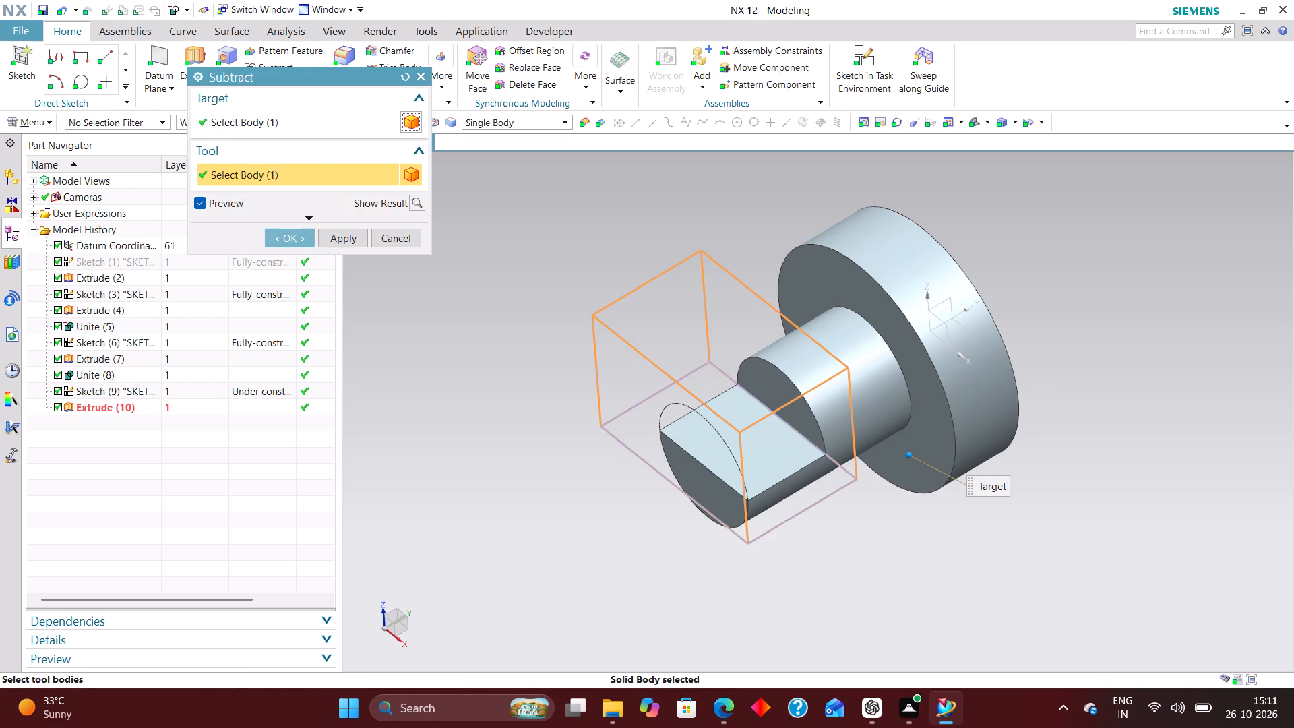
left_click(295, 239)
Reopen the cut's rectangle sketch with rollback and dimension the rectangle's height along the hub.
right_click_drag(793, 519, 793, 552)
left_click(142, 392)
right_click(142, 390)
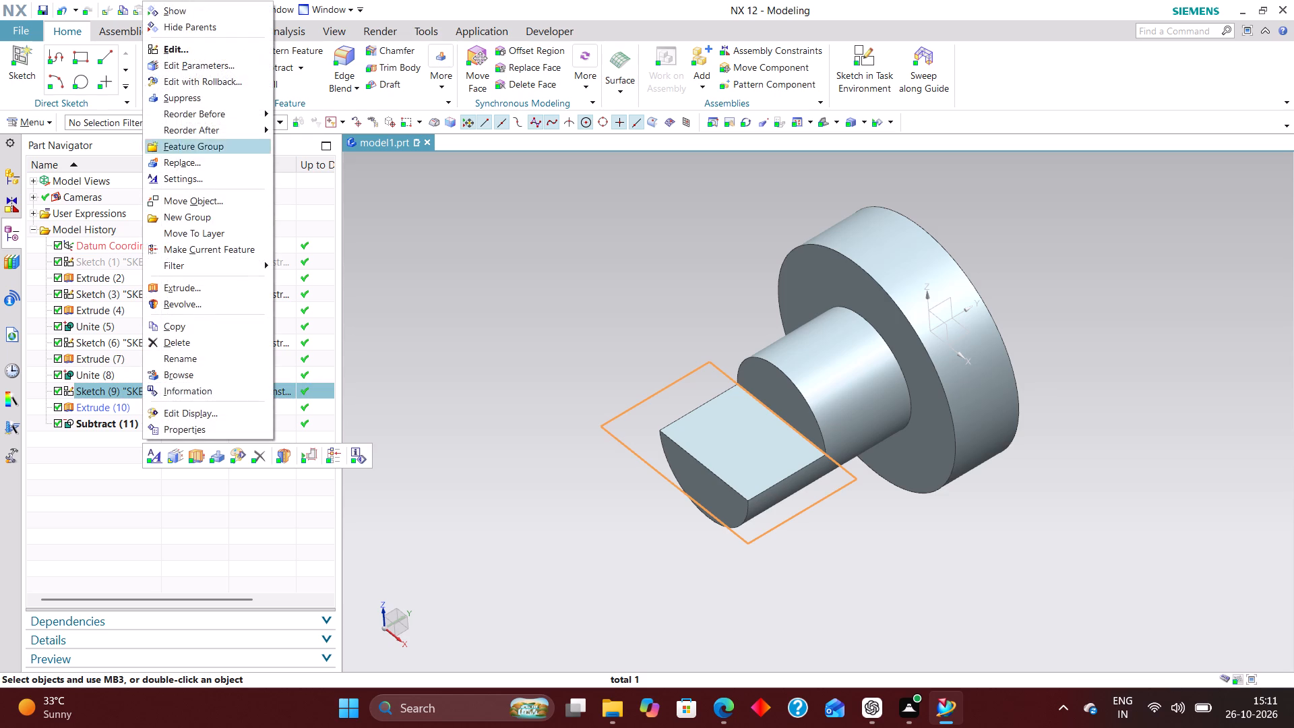
left_click(226, 84)
scroll(559, 361, "down", 4)
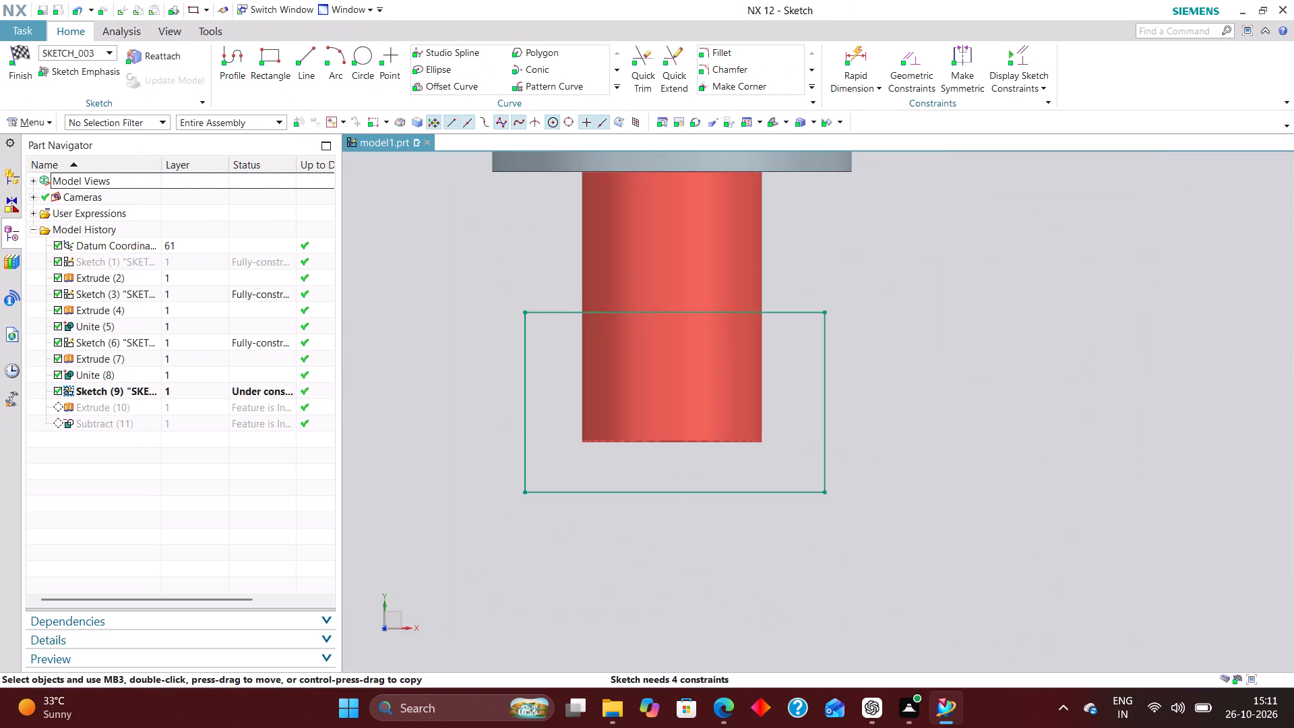
scroll(598, 443, "down", 1)
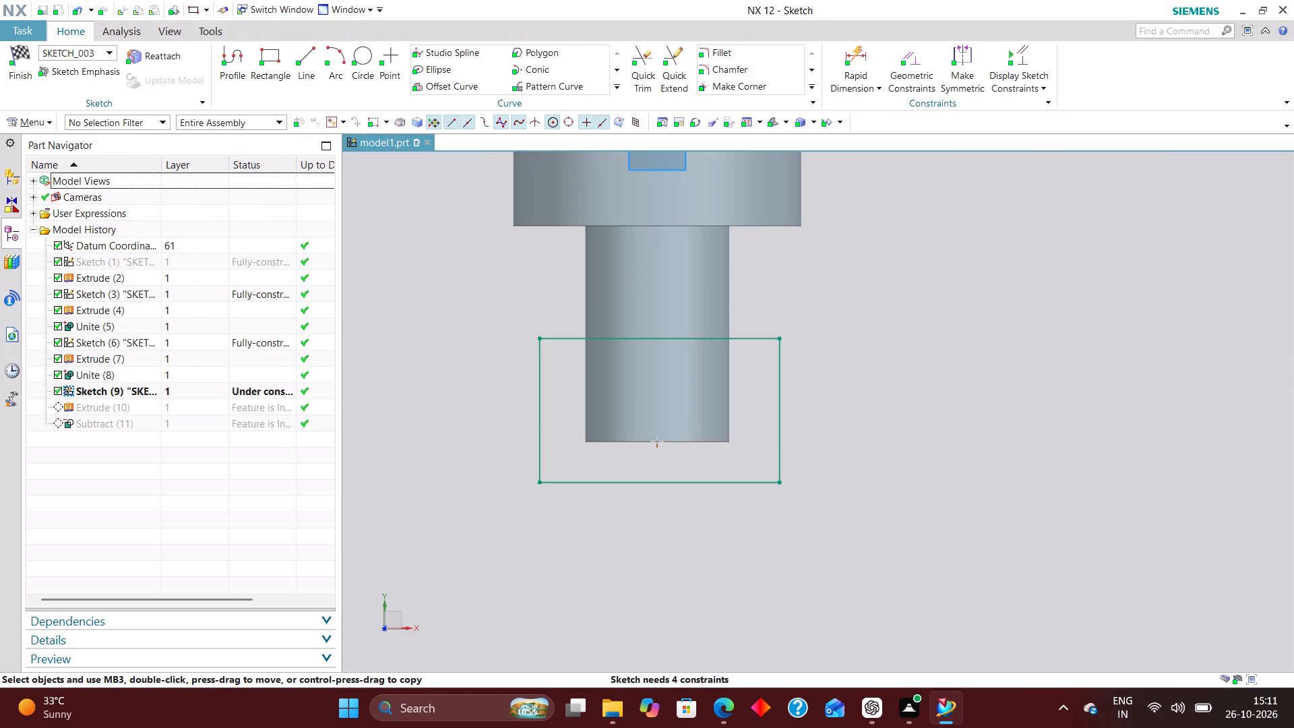
scroll(645, 474, "down", 1)
left_click(845, 51)
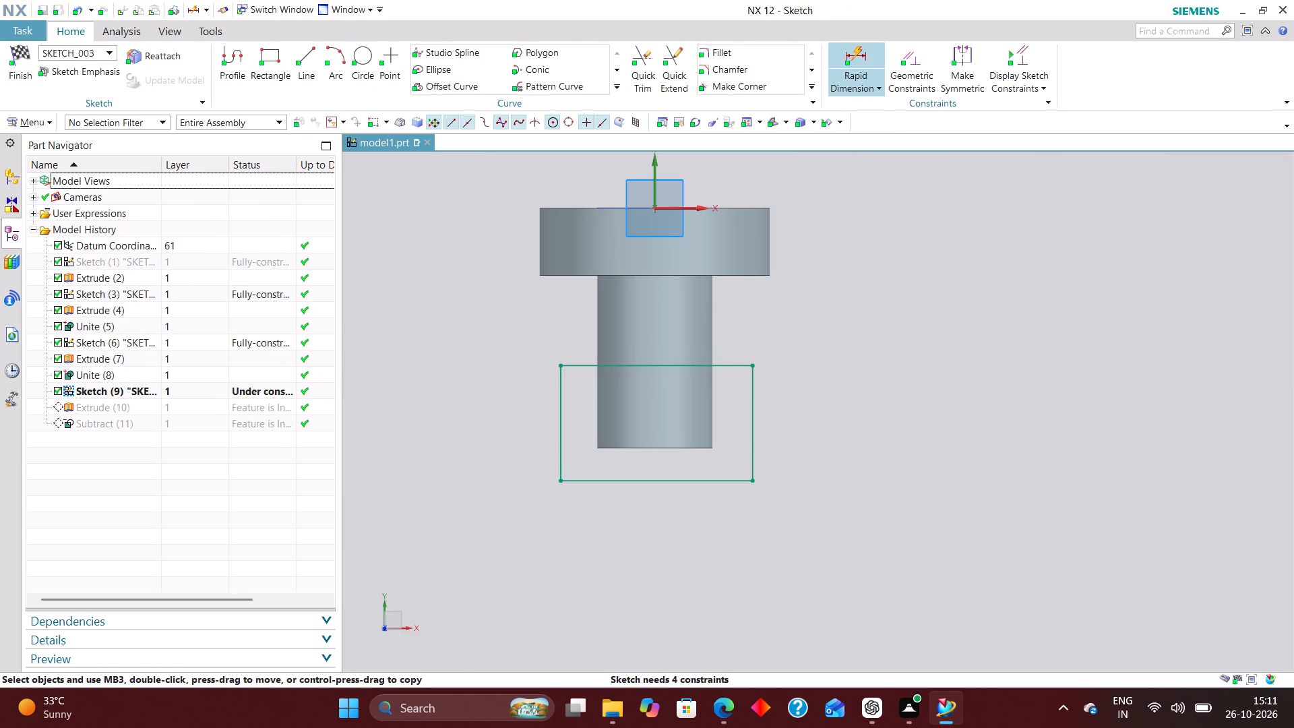
left_click(562, 450)
left_click(492, 425)
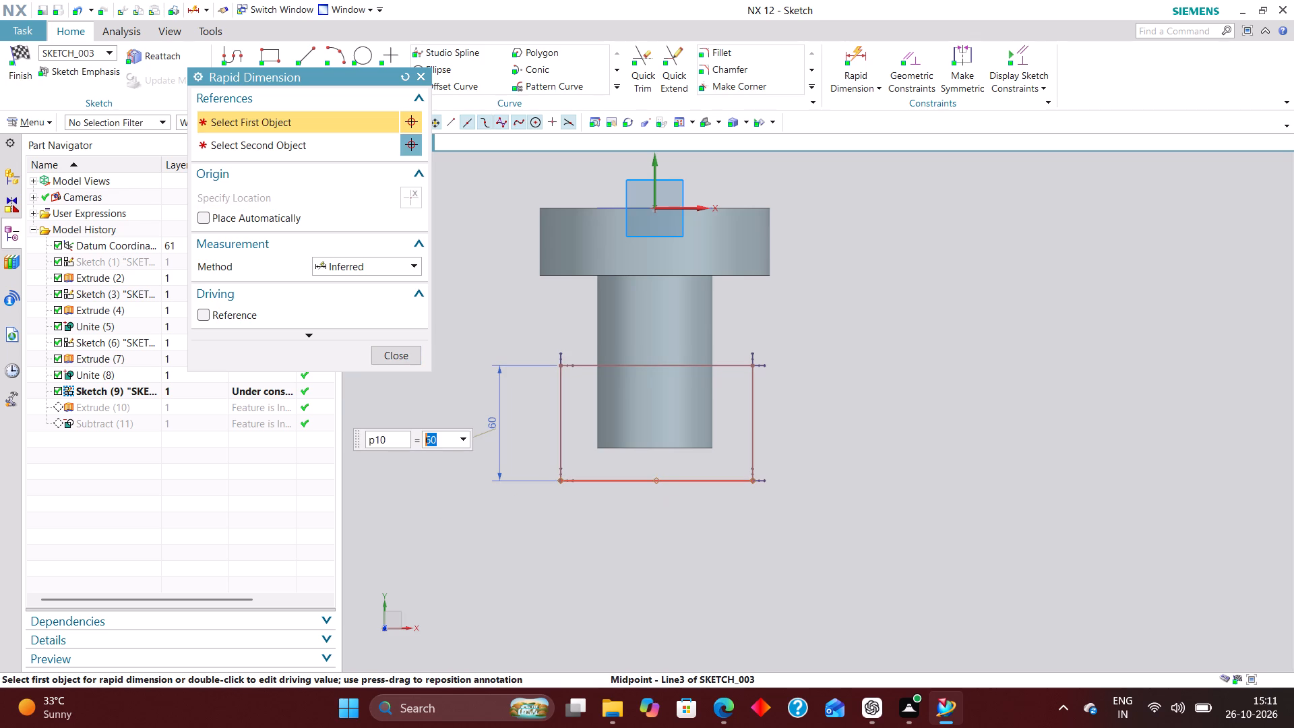
scroll(578, 478, "up", 1)
scroll(595, 486, "down", 1)
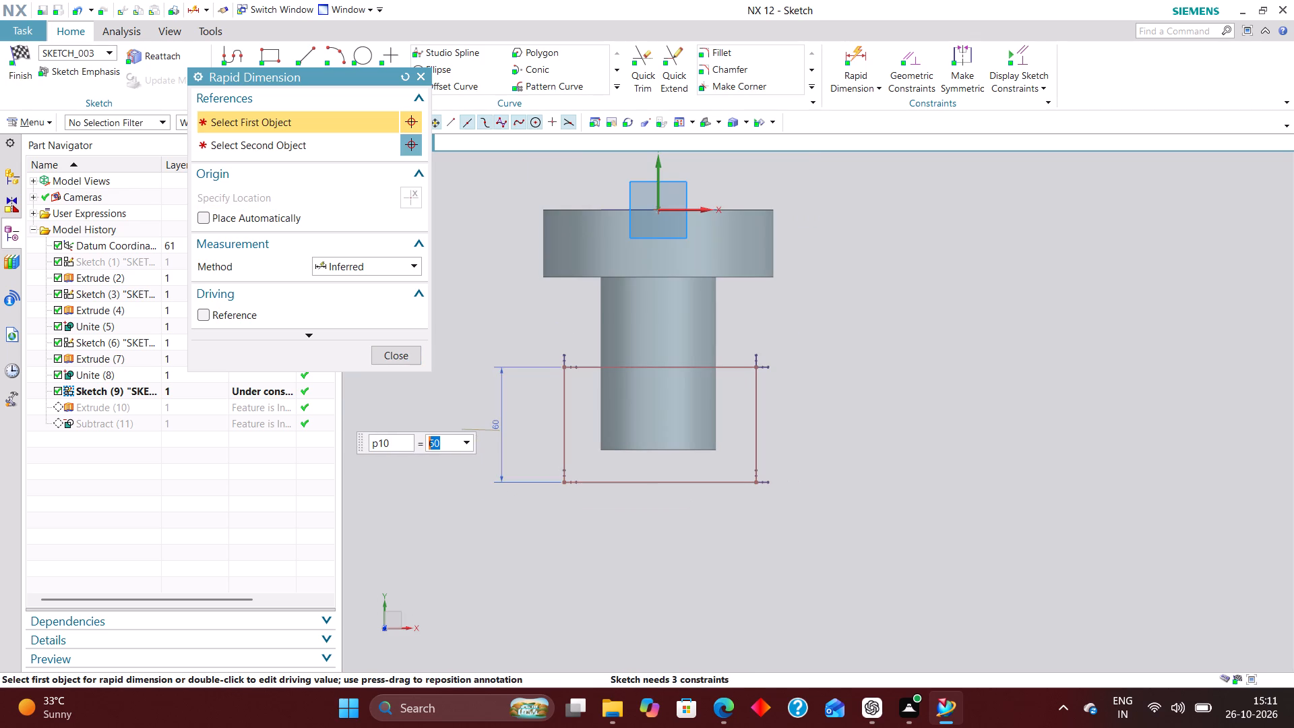
left_click(406, 353)
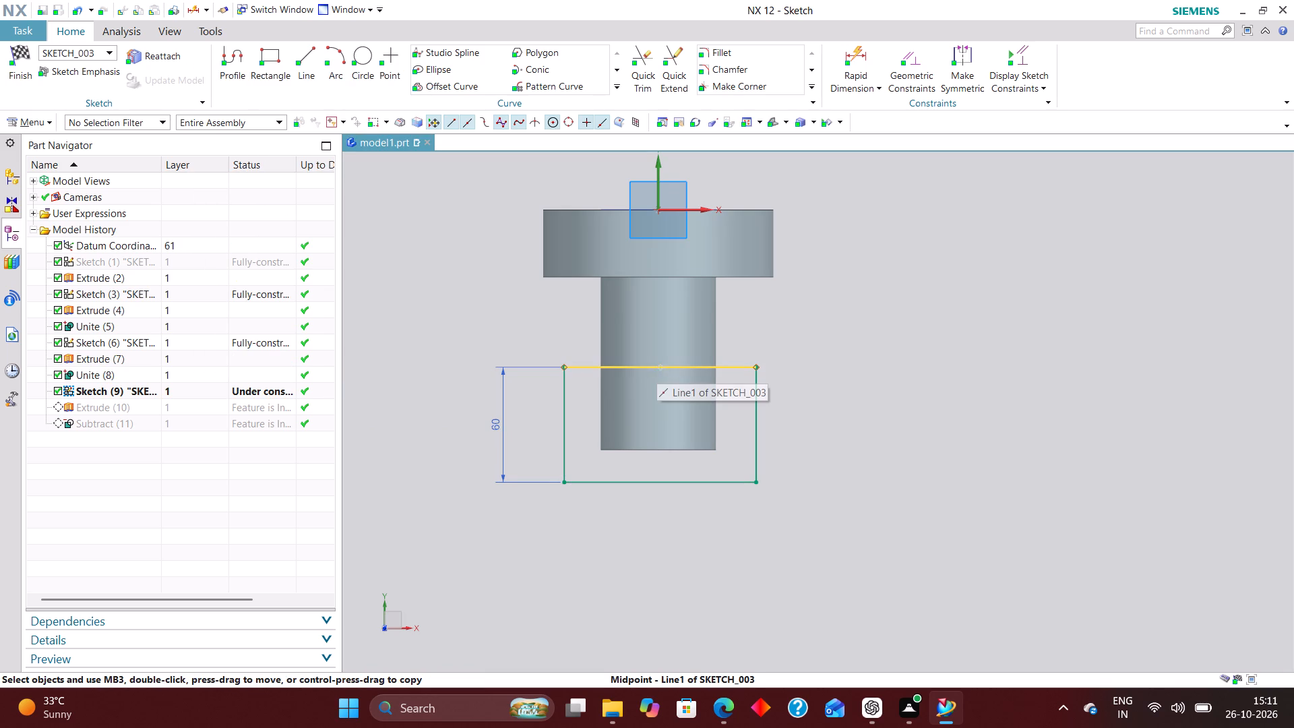
Move the rectangle towards the flange and dimension its lower edge at 125 mm from the sketch's X axis.
left_click_drag(658, 366, 663, 324)
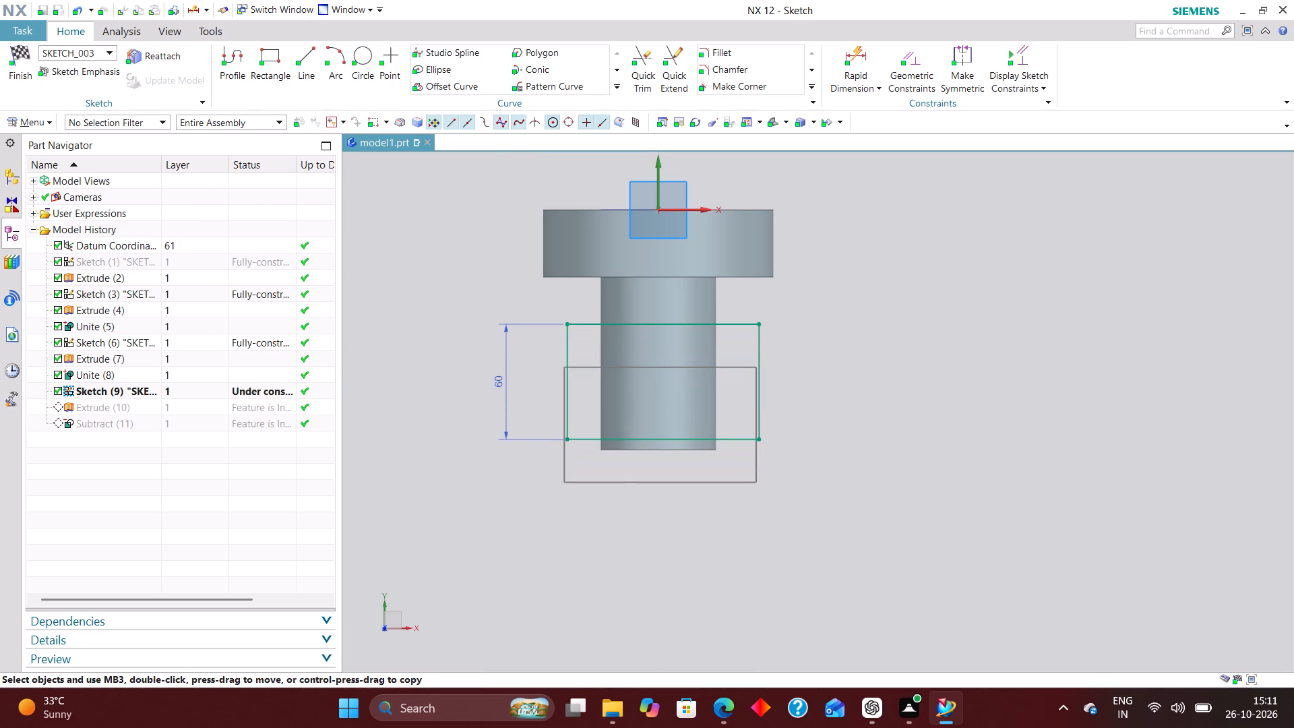
left_click_drag(663, 324, 662, 336)
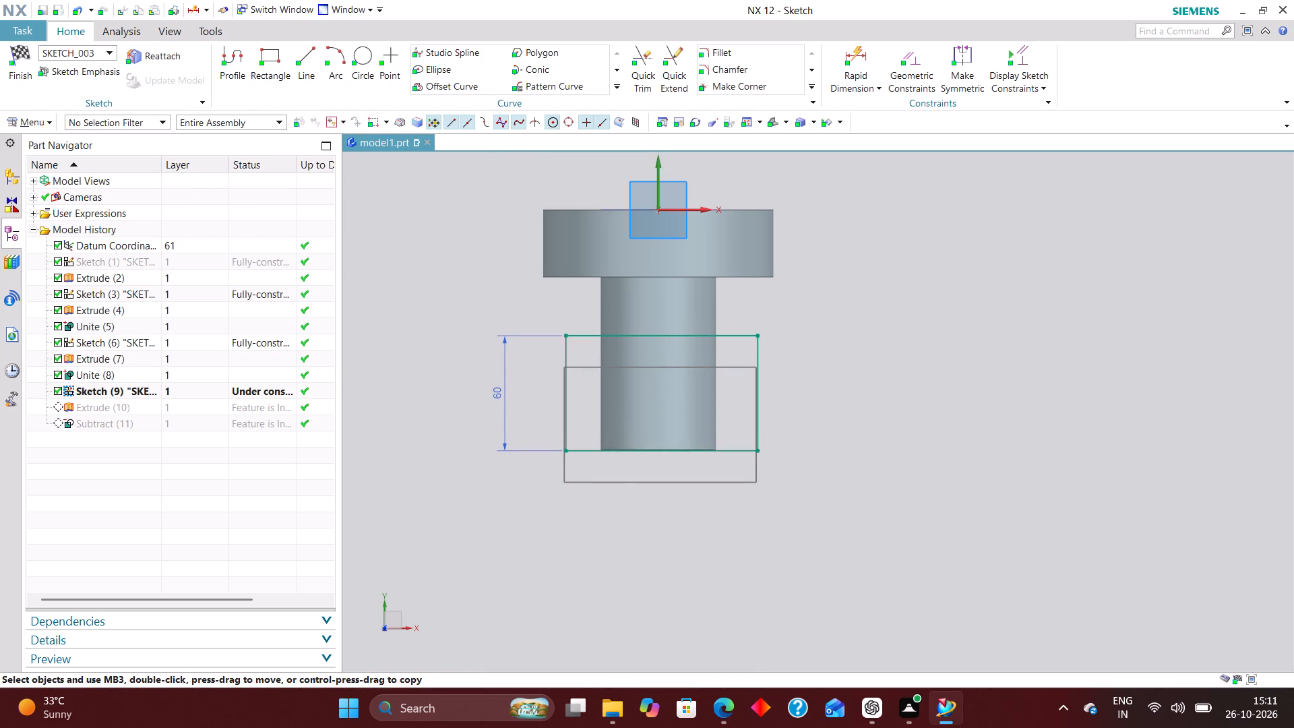
left_click_drag(662, 336, 662, 339)
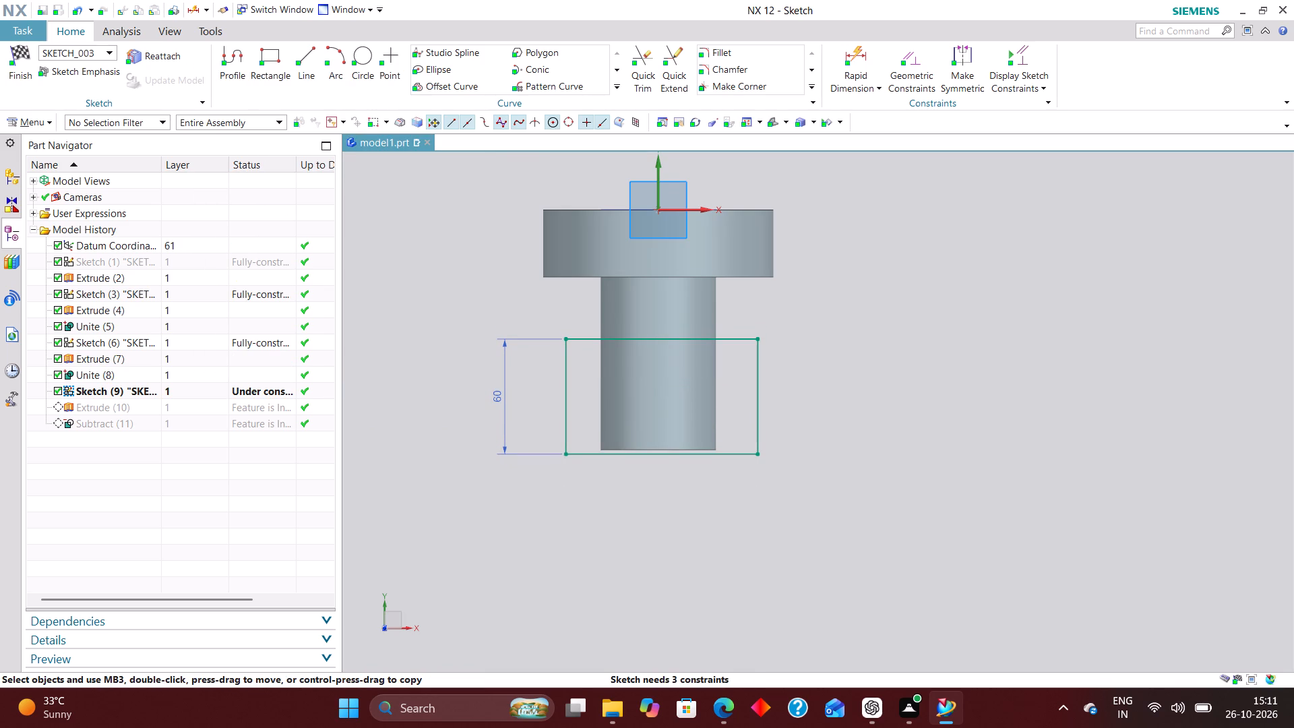
left_click(866, 57)
left_click(696, 206)
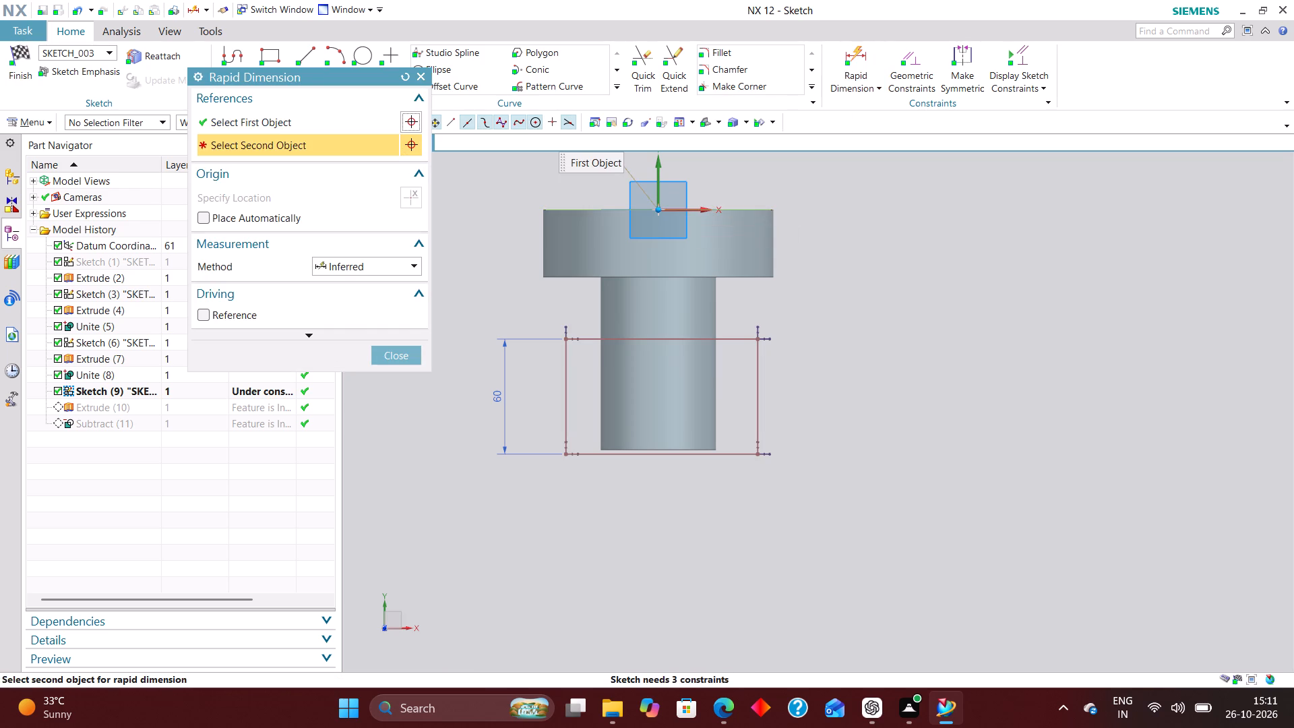
left_click(729, 455)
left_click(855, 360)
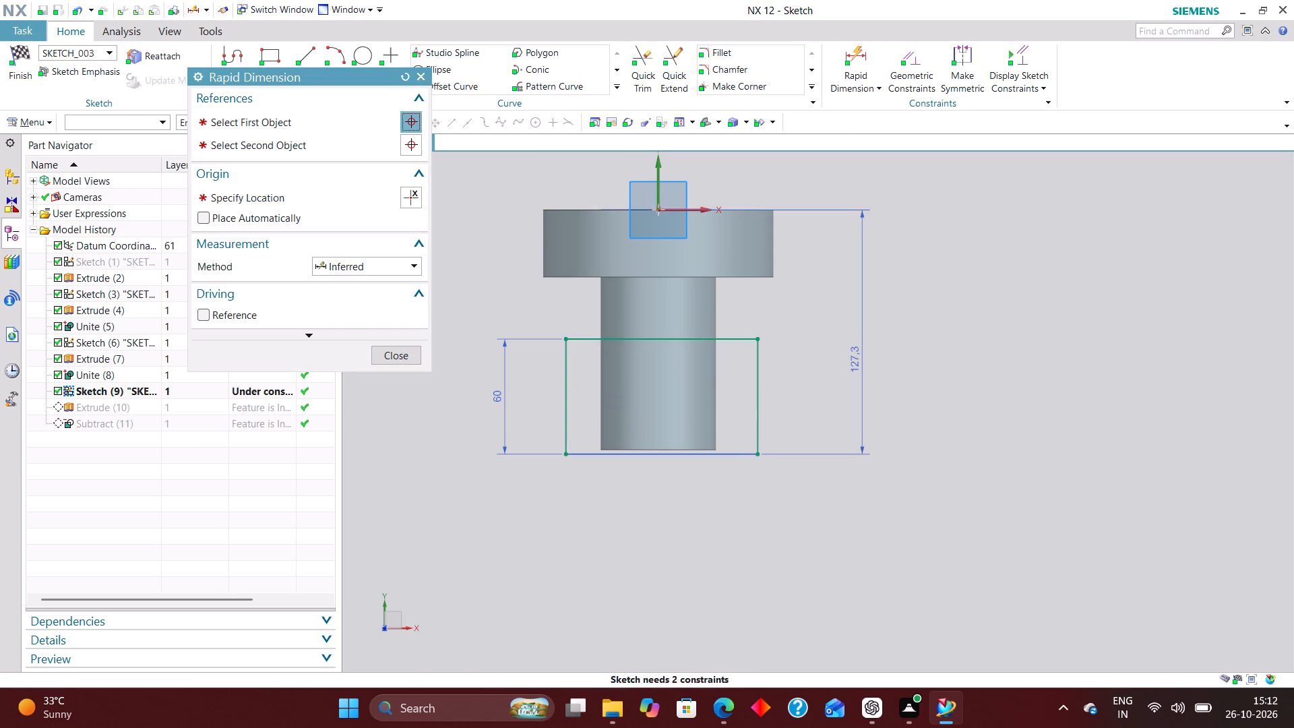
type("126")
key("Return")
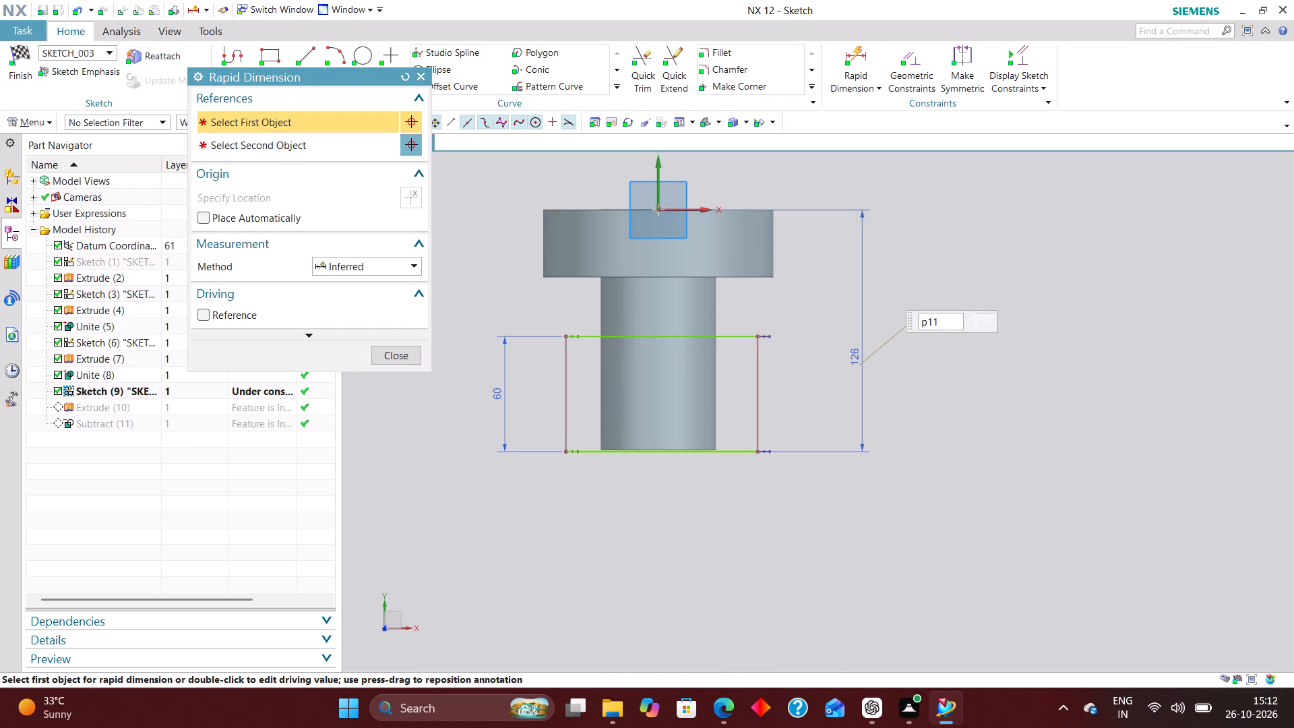
type("125")
key("Return")
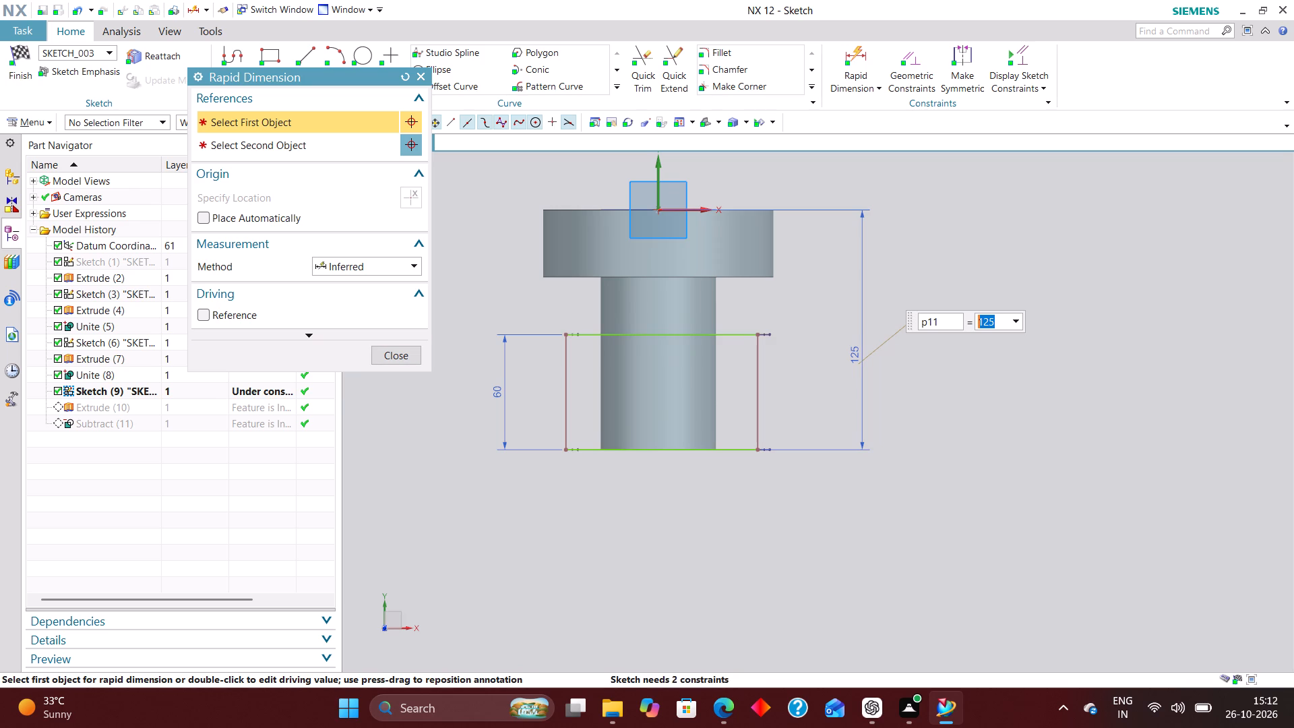
Dimension the rectangle's width across the hub.
left_click(675, 331)
left_click(671, 306)
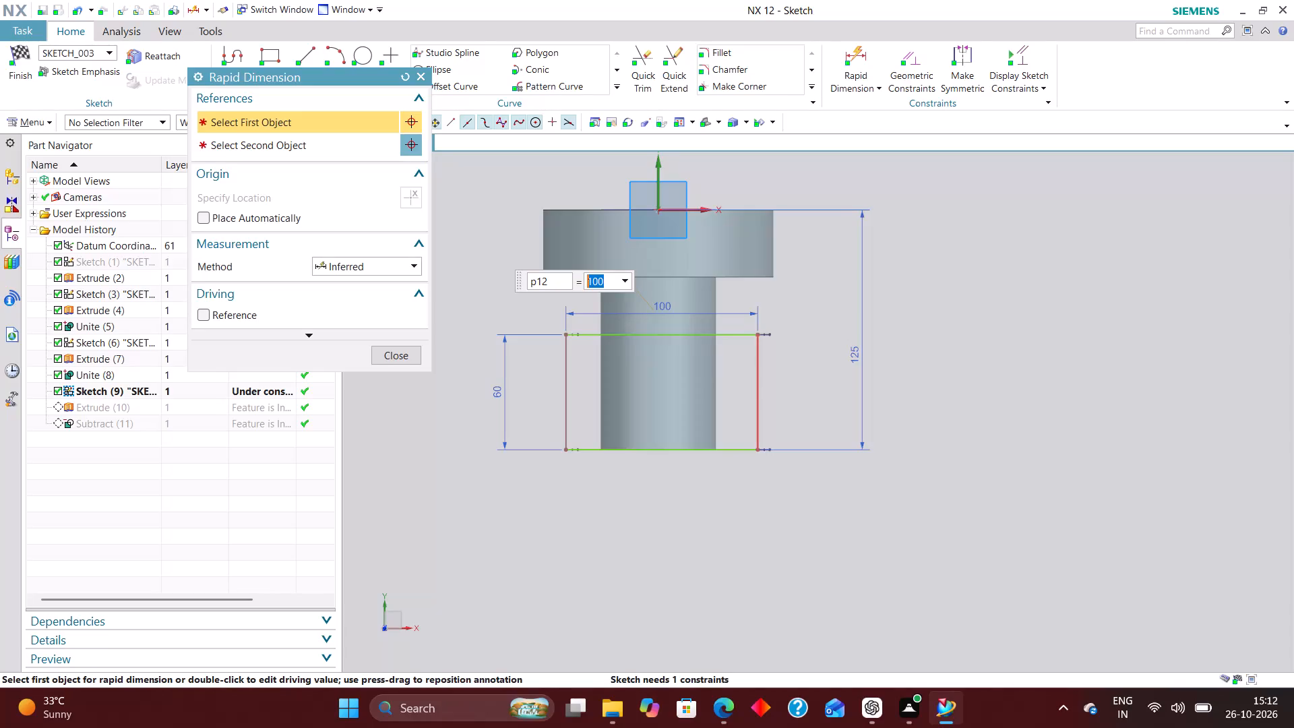
left_click(410, 355)
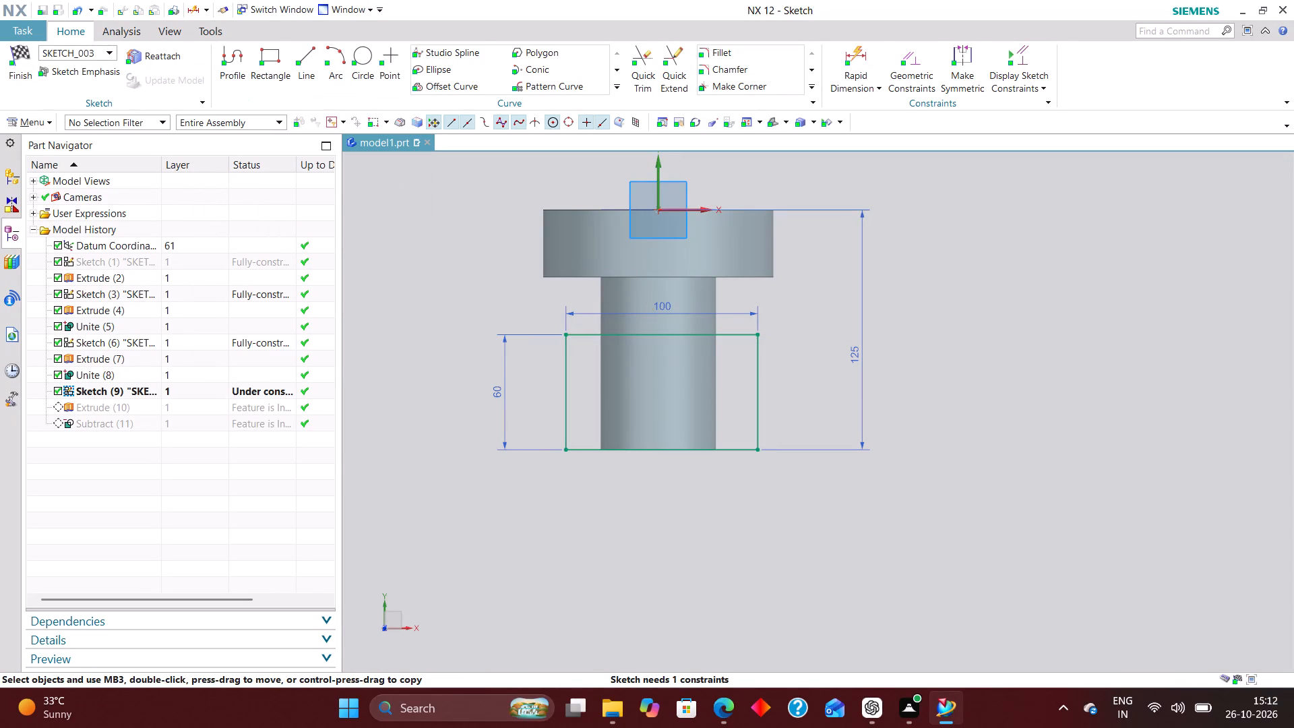
Constrain the midpoint of the rectangle's upper edge onto the sketch's Y axis and finish the sketch.
left_click(921, 54)
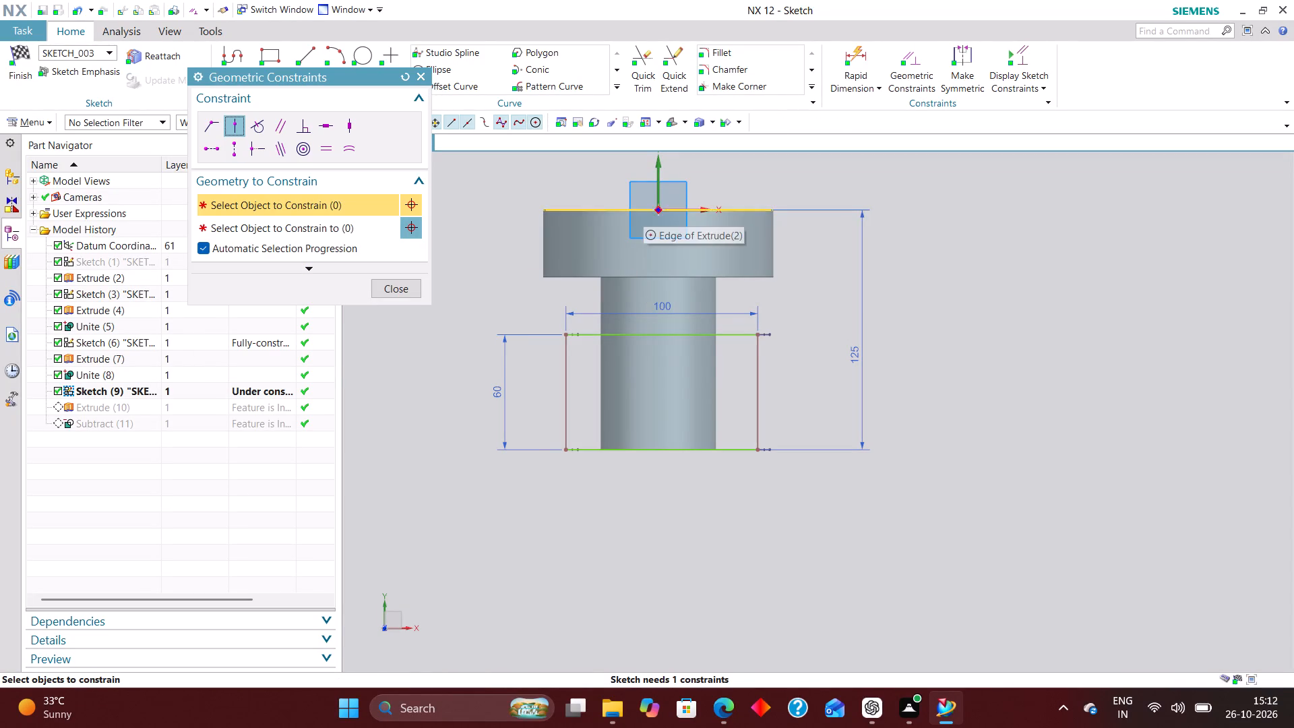
left_click(665, 334)
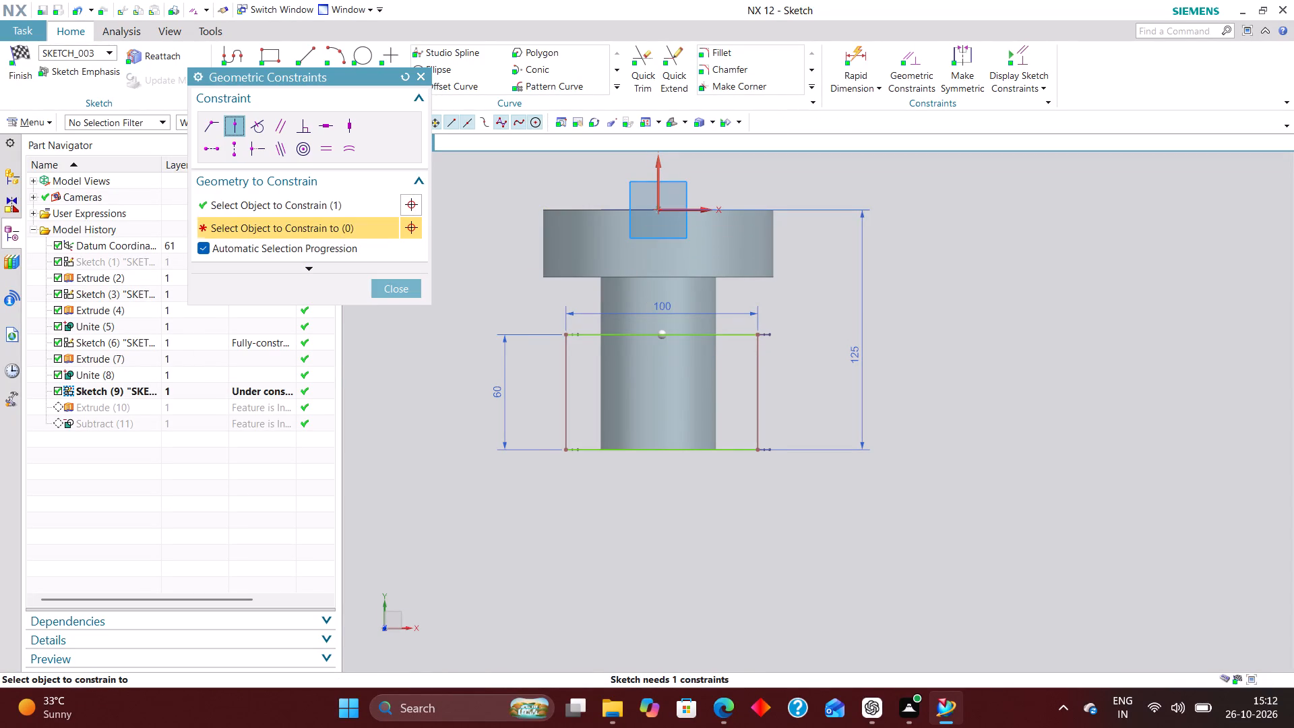
left_click(656, 182)
left_click(406, 286)
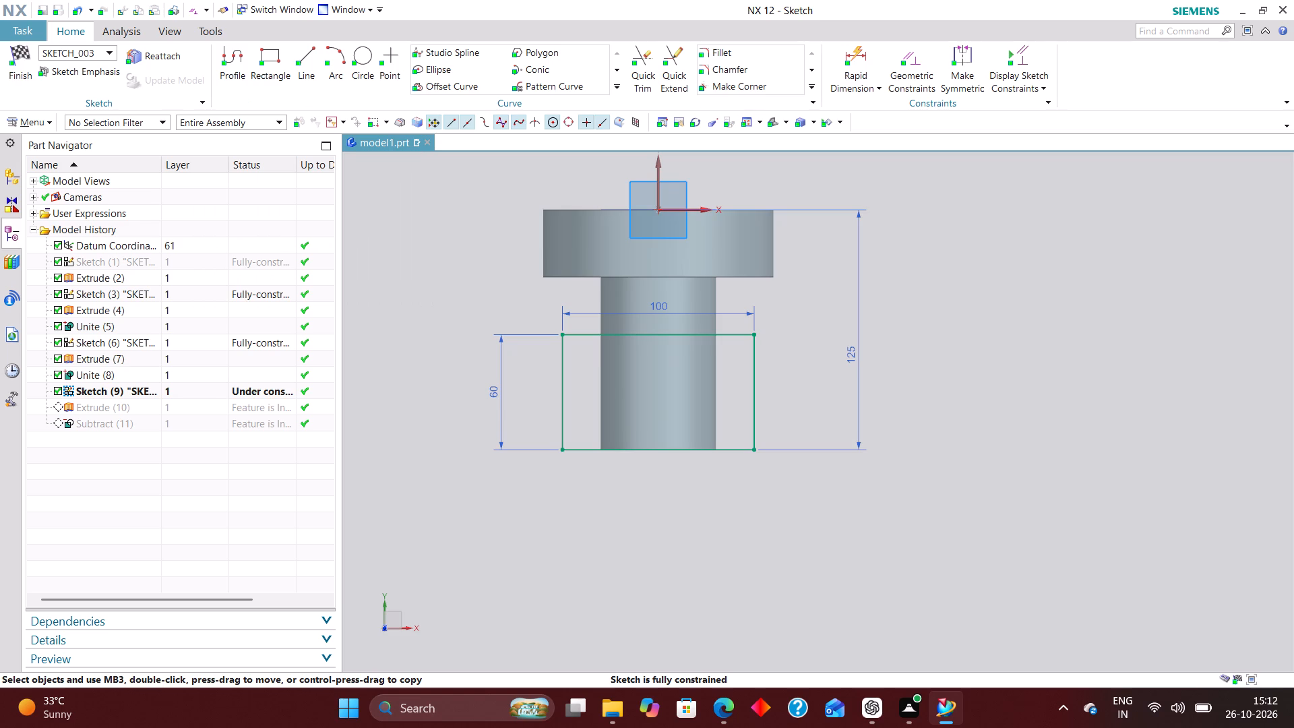
left_click(28, 51)
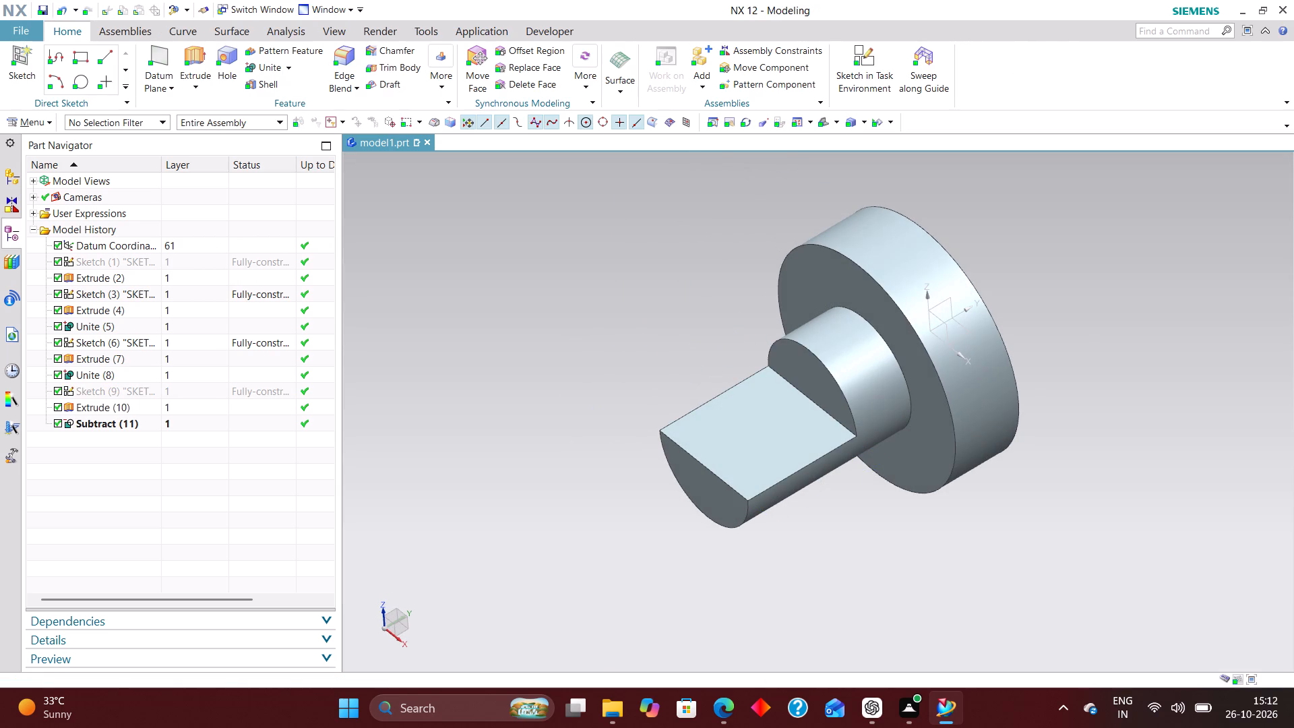
Start a sketch on the XY datum plane and draw a circle about 37 mm in diameter beside the hub's flat.
scroll(799, 559, "down", 1)
scroll(812, 566, "up", 1)
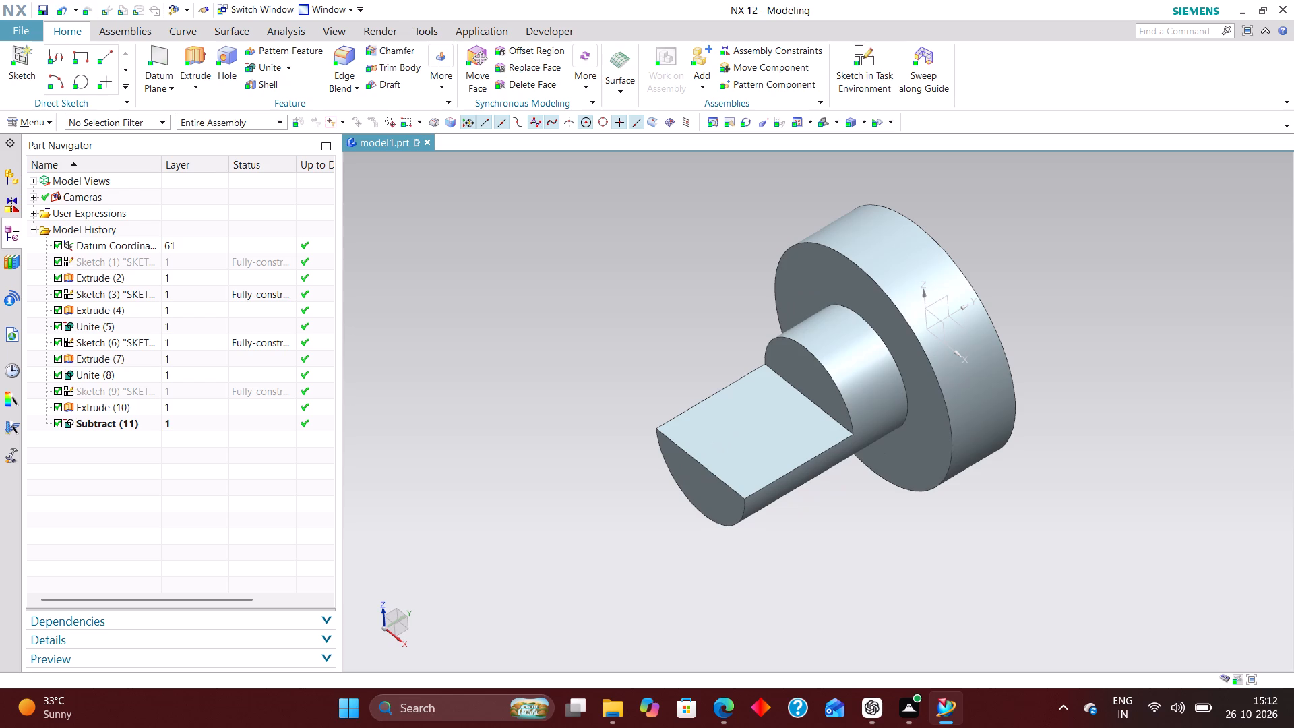
left_click(864, 72)
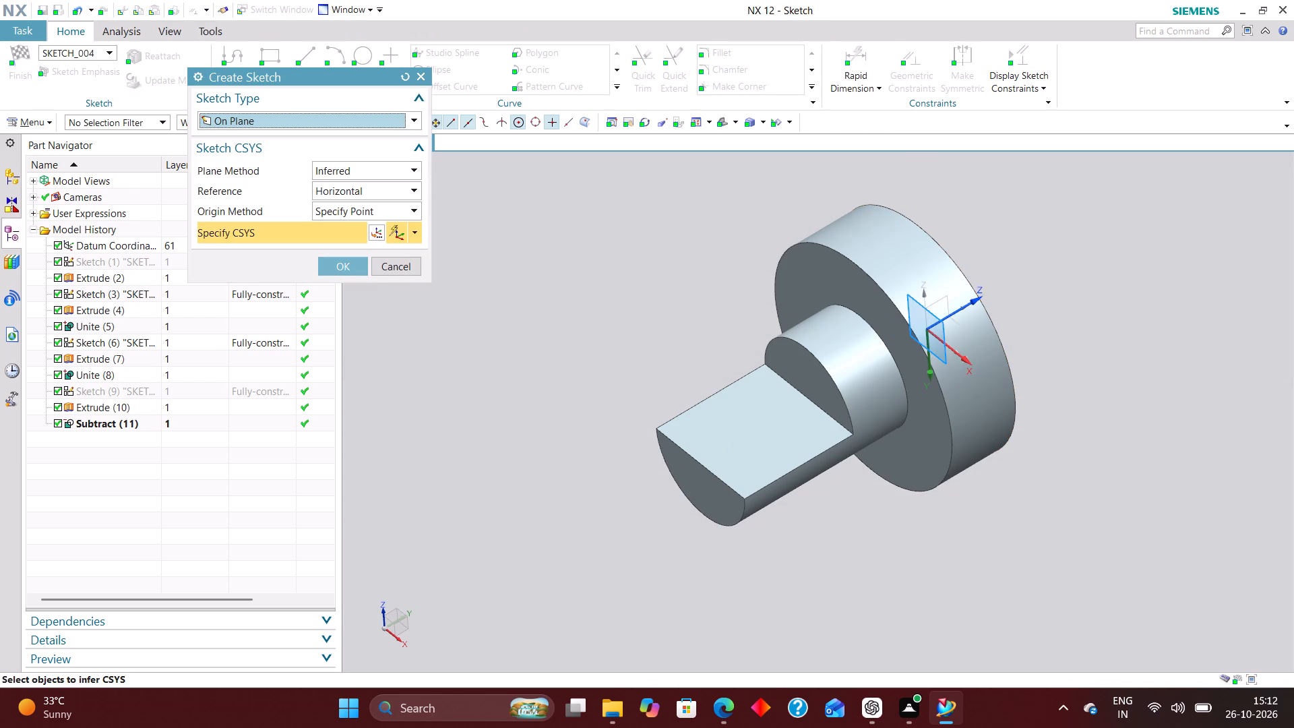
left_click(956, 334)
left_click(344, 267)
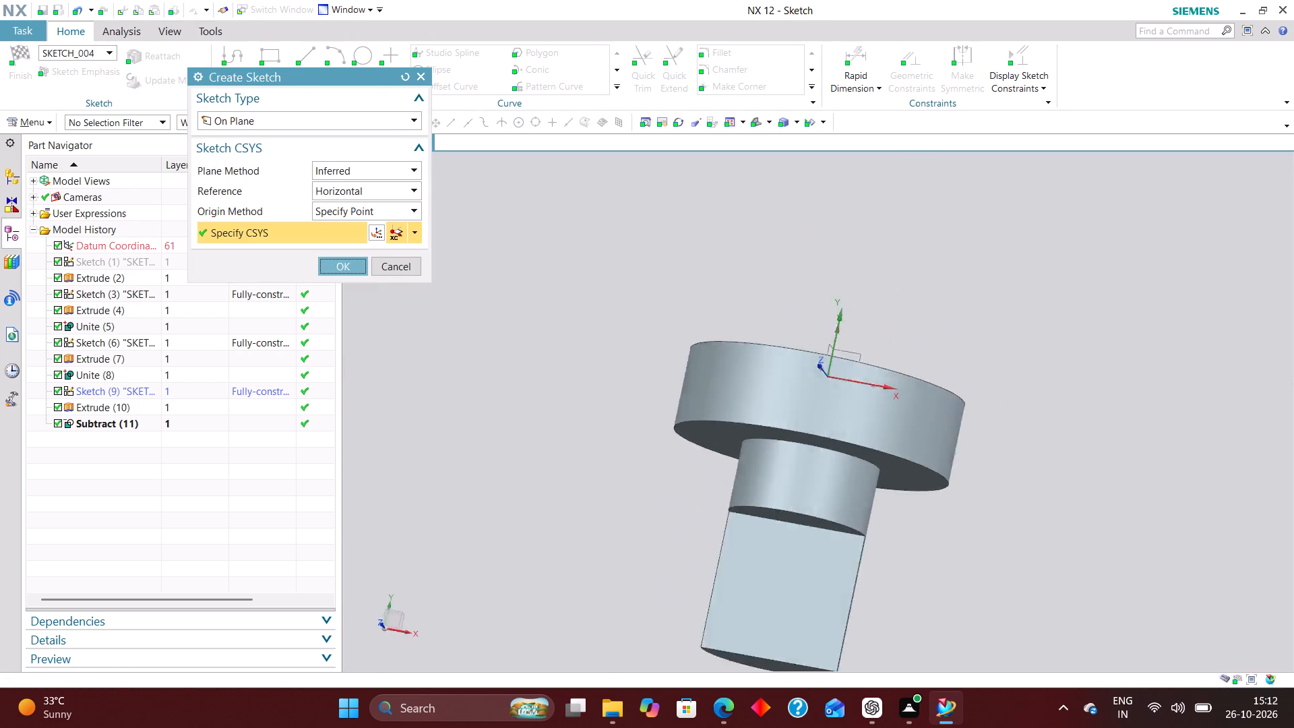
scroll(565, 256, "down", 4)
scroll(526, 430, "up", 3)
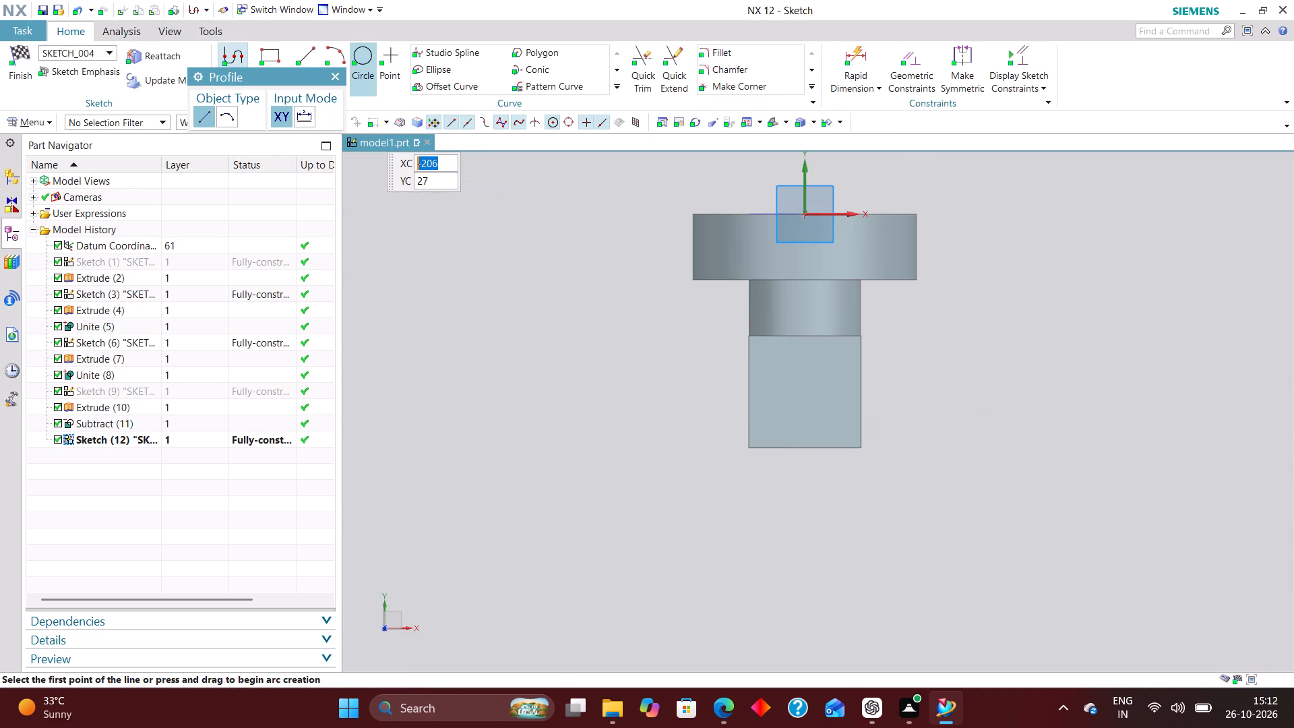
left_click(367, 57)
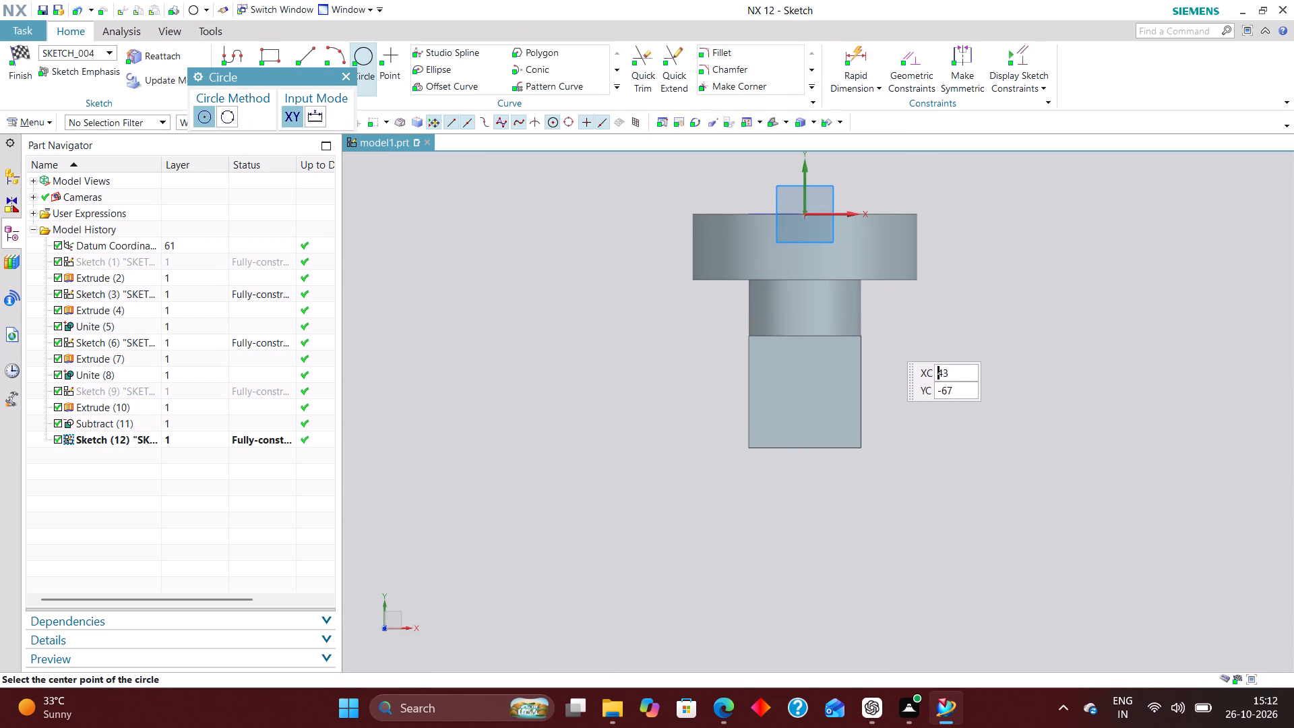
scroll(884, 386, "up", 1)
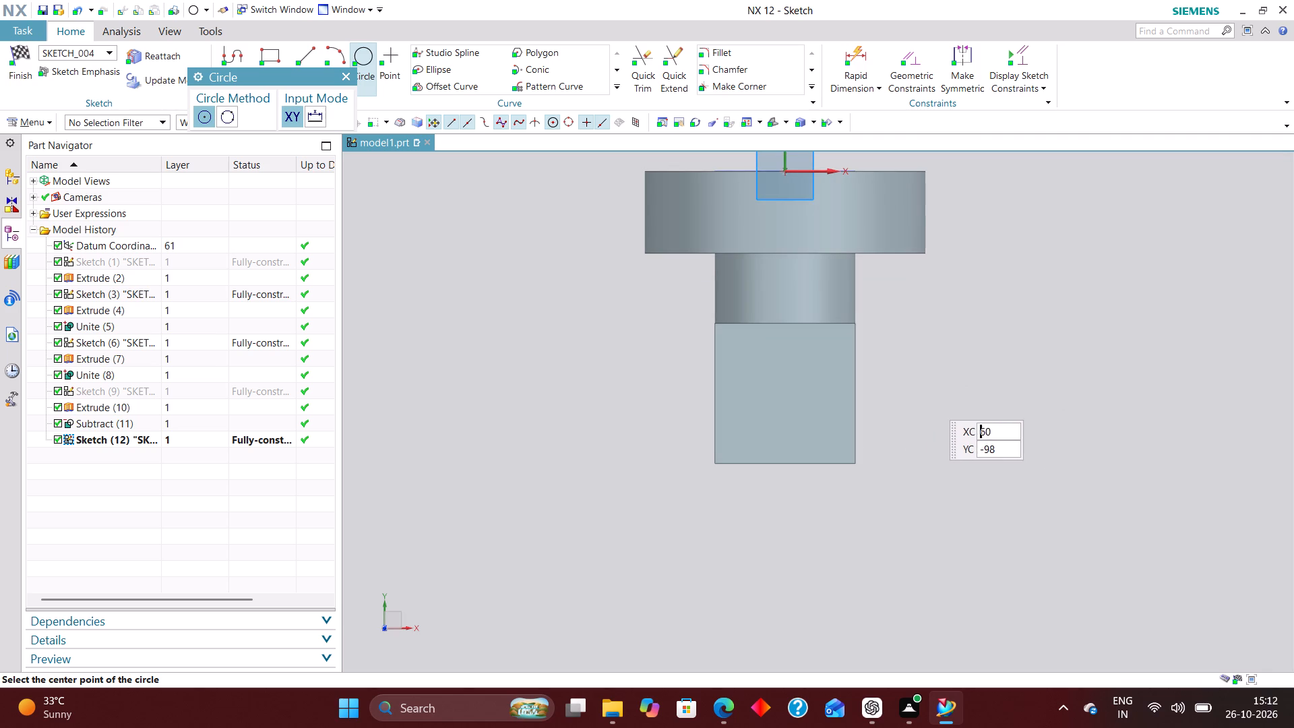
left_click(931, 393)
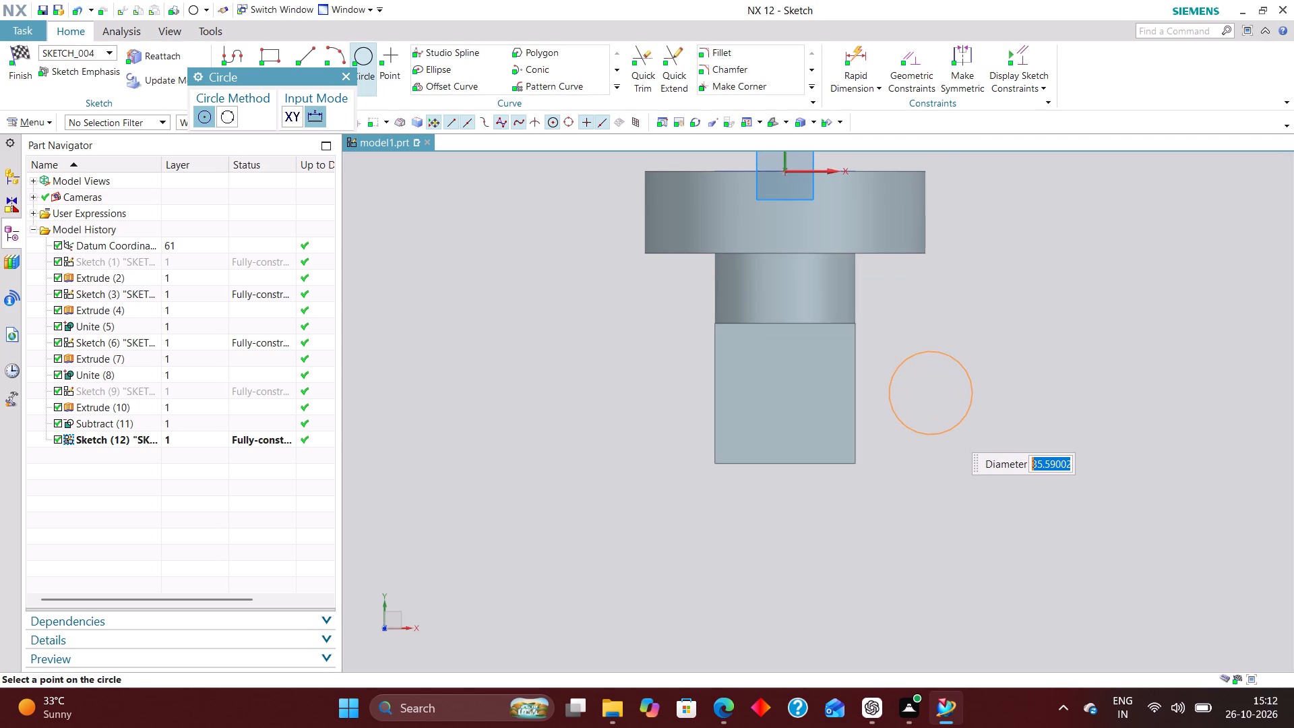
left_click(950, 432)
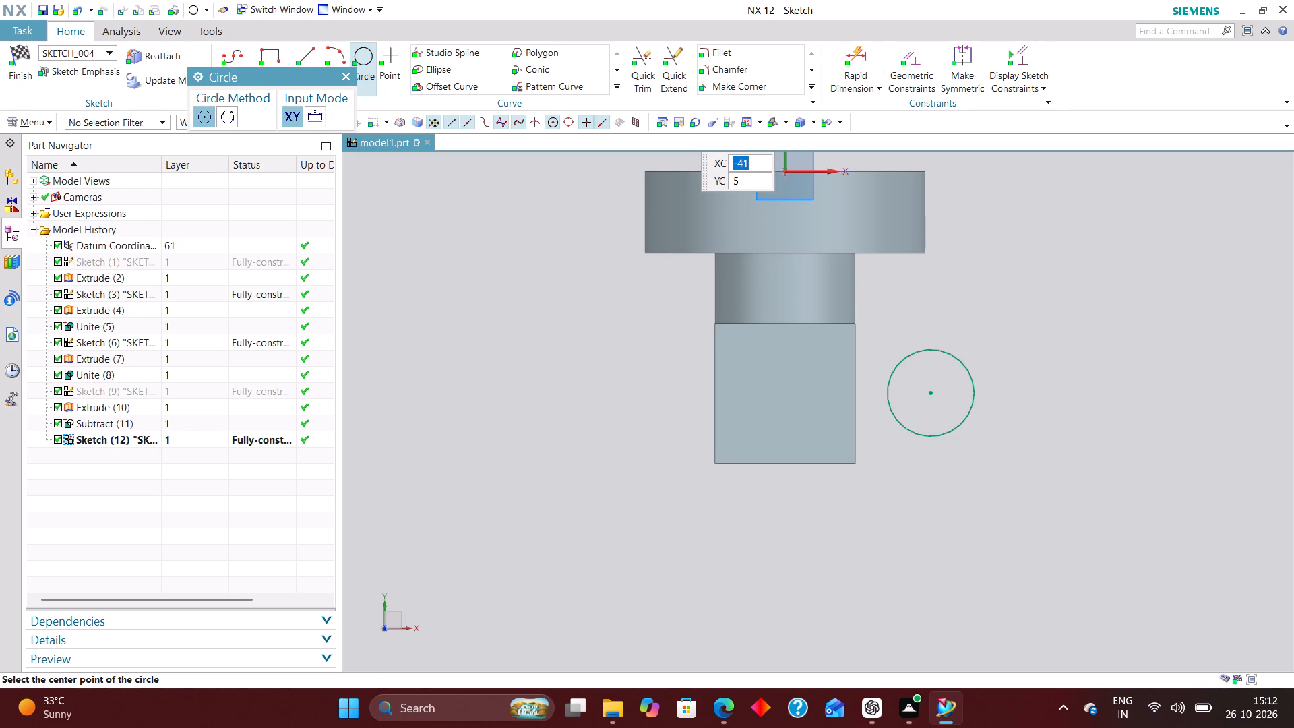
Dimension the circle's radius as 16 mm.
left_click(859, 51)
left_click(386, 266)
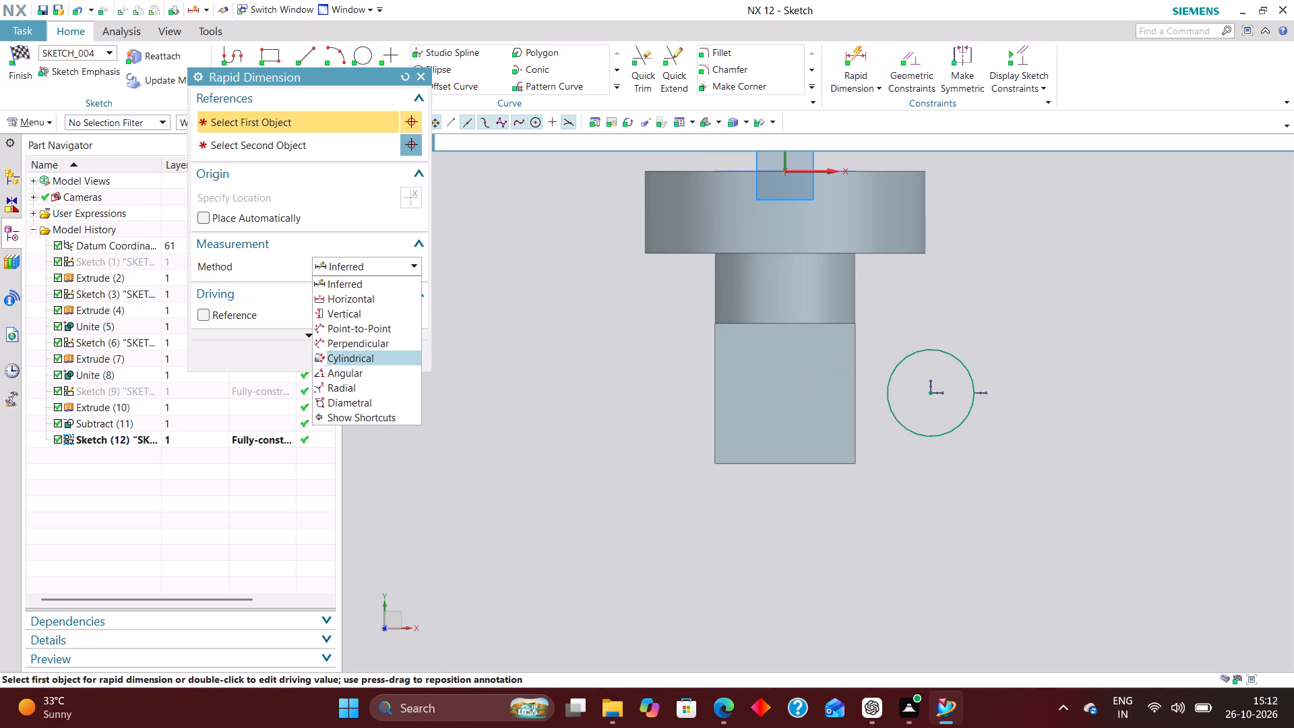
left_click(378, 387)
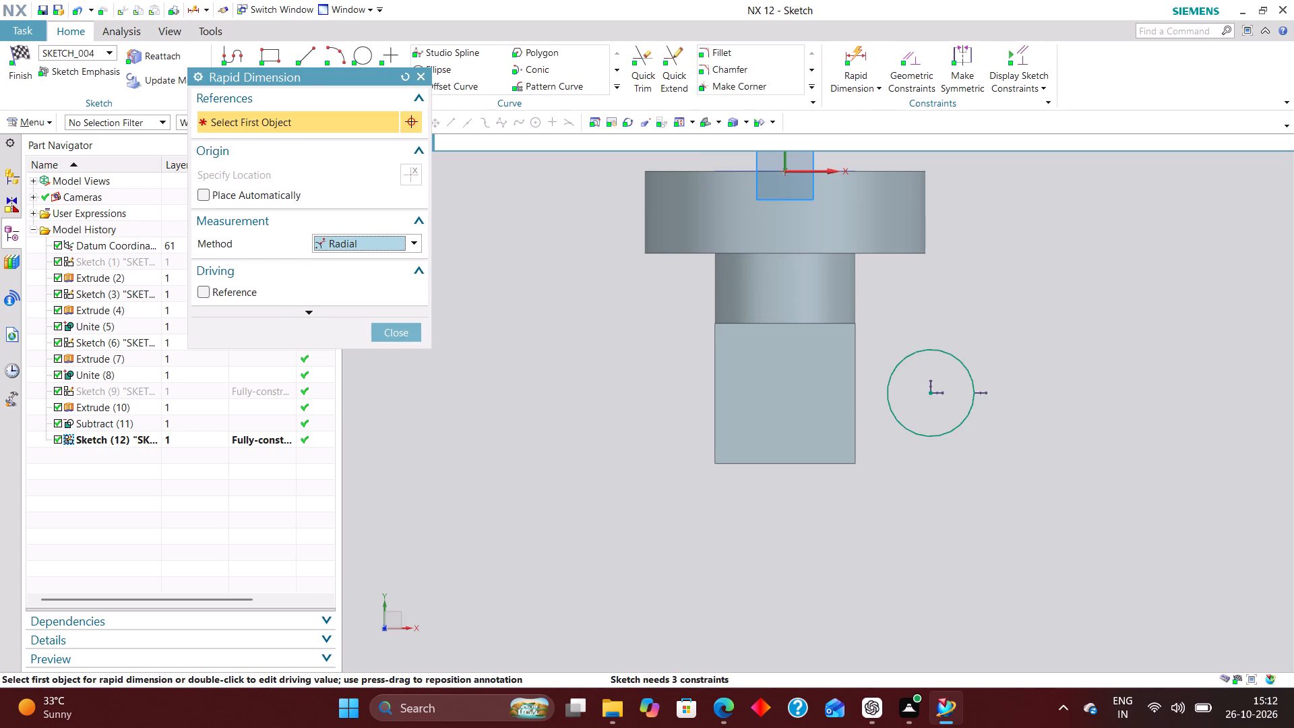
left_click(965, 377)
left_click(1007, 314)
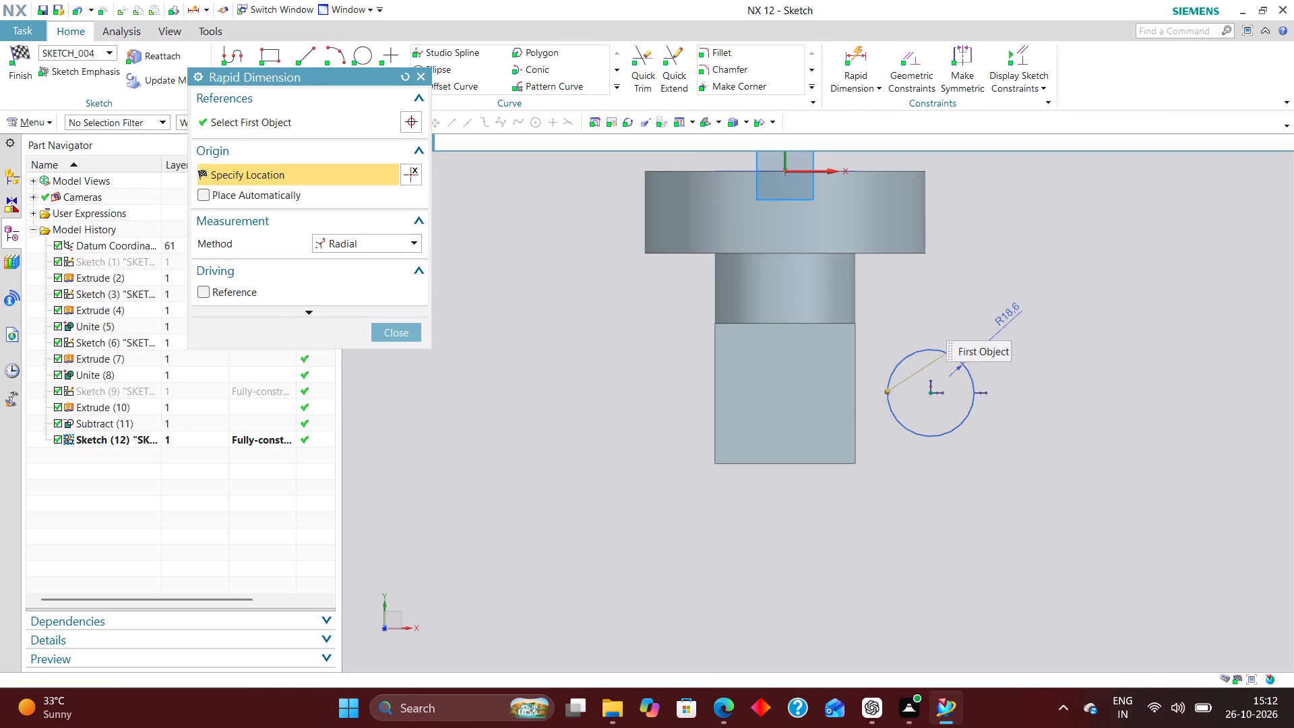
type("16")
key("Return")
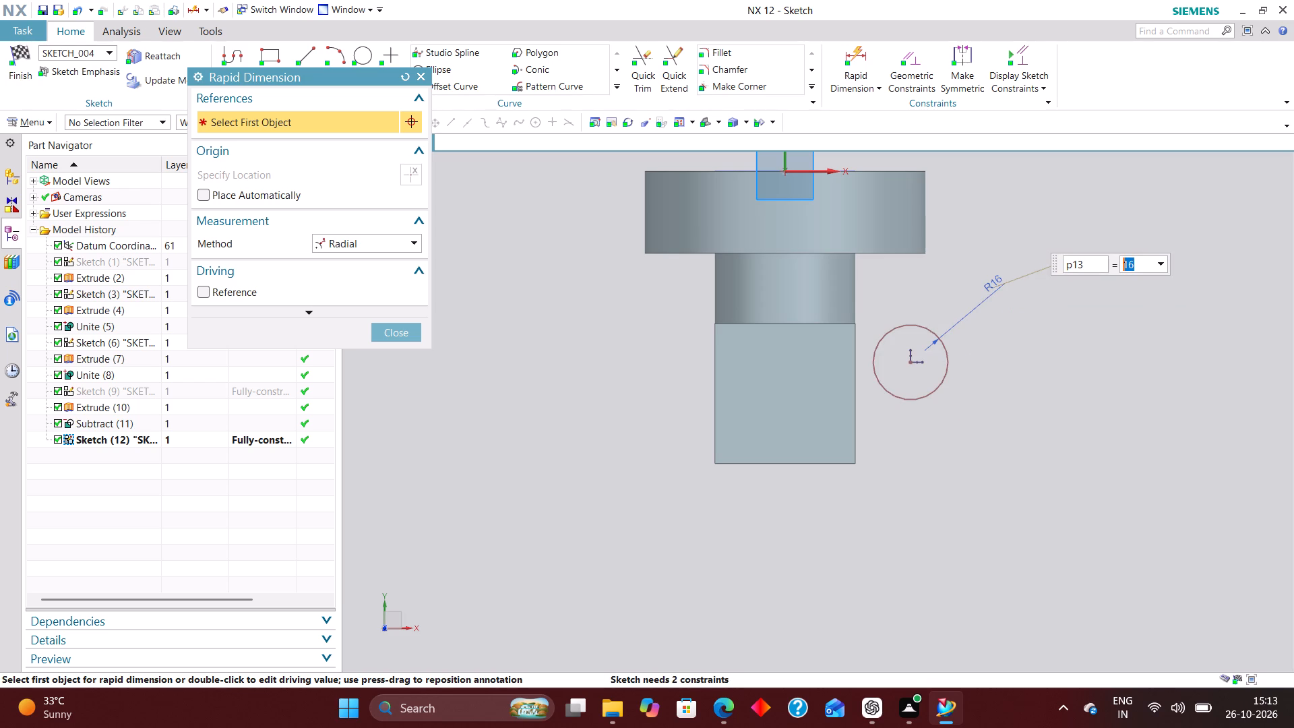
Dimension the circle's centre 30 mm along the hub from the outer end corner of the flat.
left_click(398, 245)
left_click(378, 263)
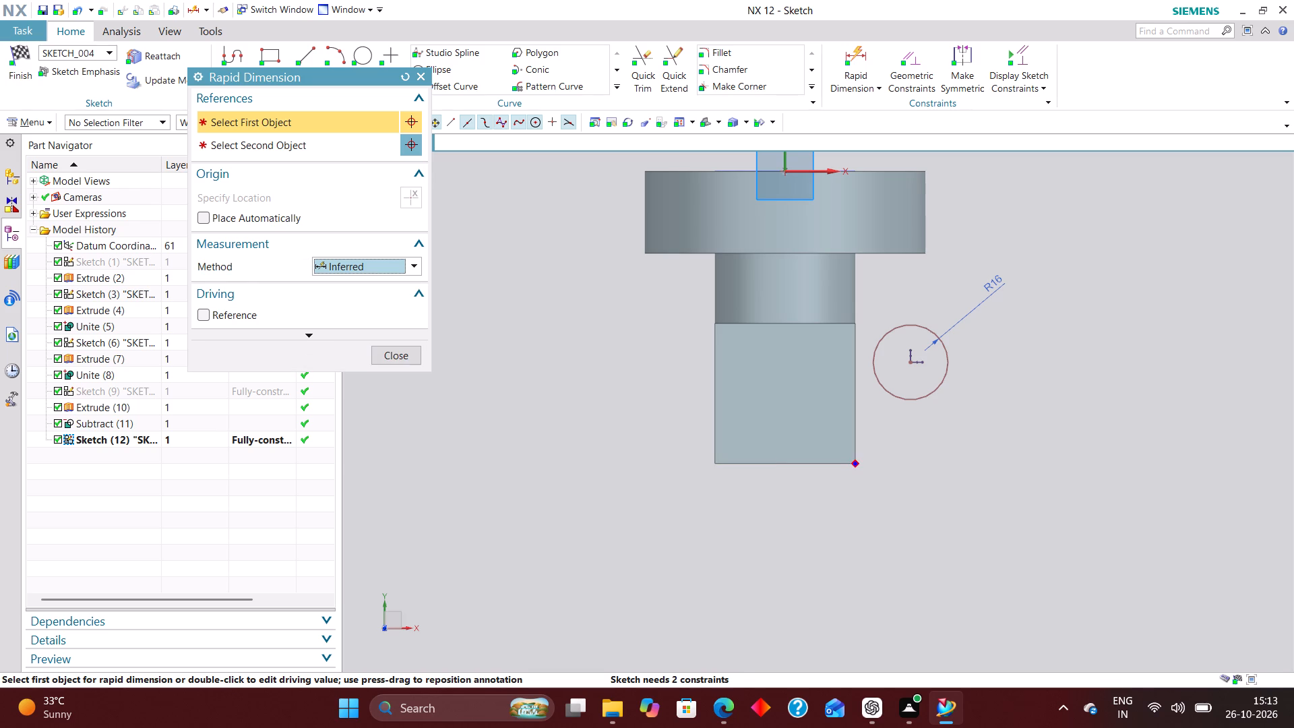
left_click(856, 464)
left_click(911, 365)
left_click(1005, 408)
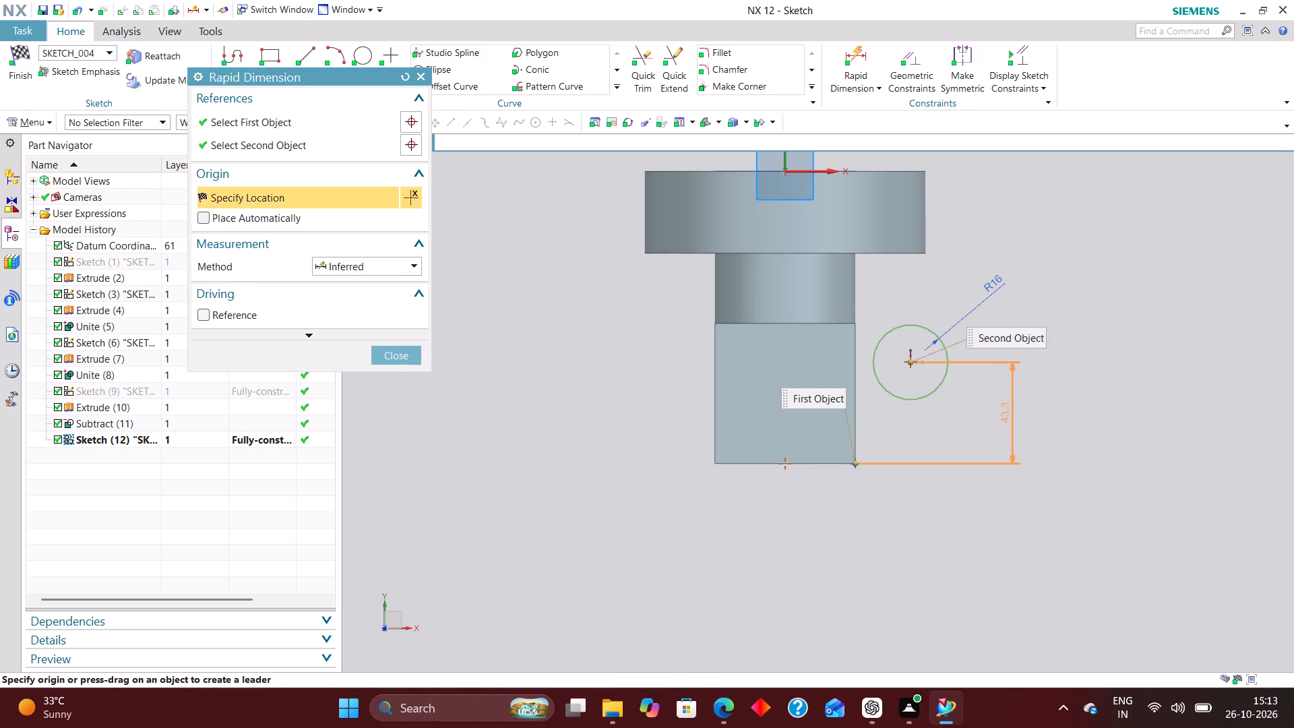
type("30")
key("Return")
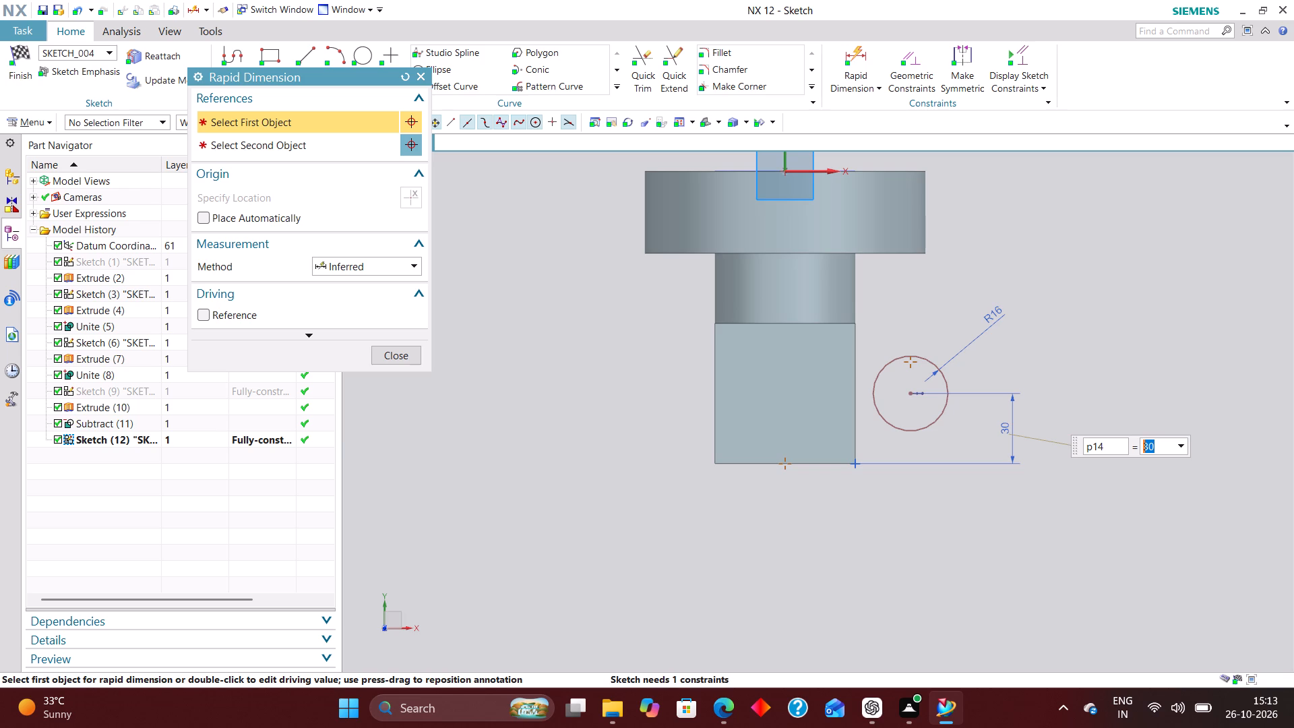
Dimension the circle's centre 44 mm from the sketch's Y axis and finish the sketch.
scroll(782, 210, "down", 2)
scroll(788, 332, "down", 1)
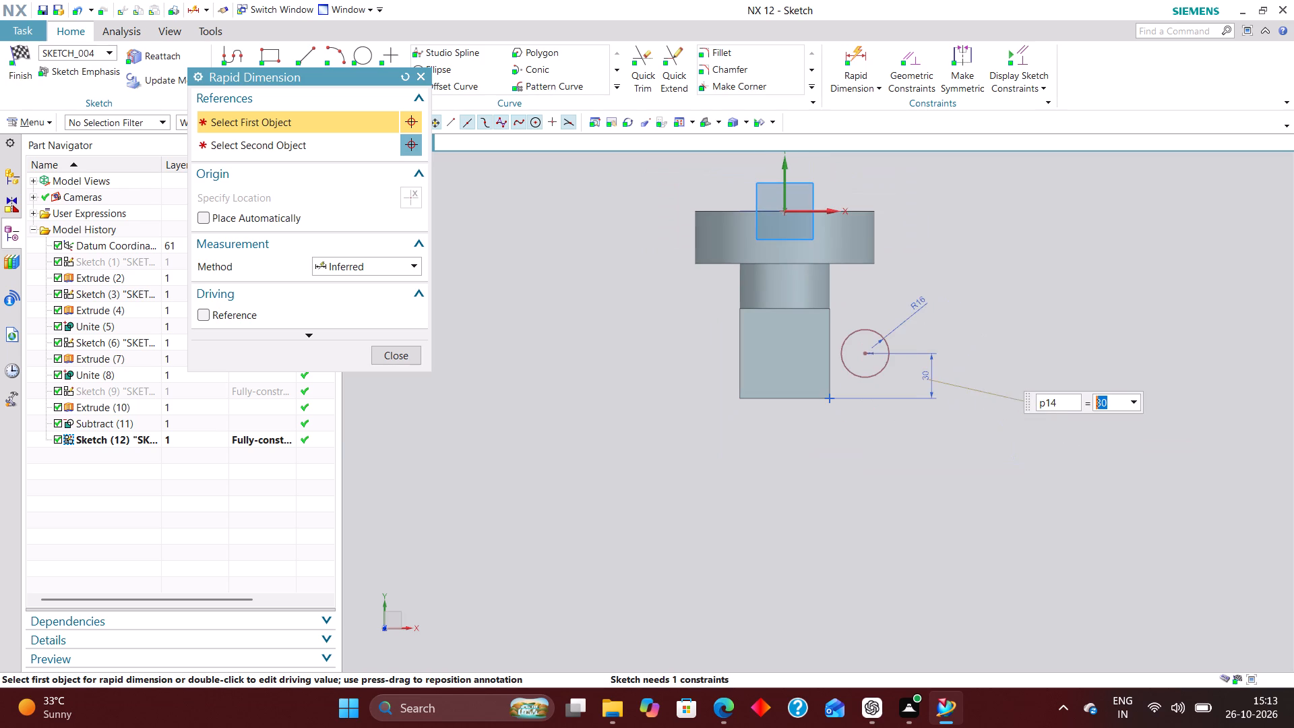
left_click(786, 184)
scroll(862, 371, "up", 3)
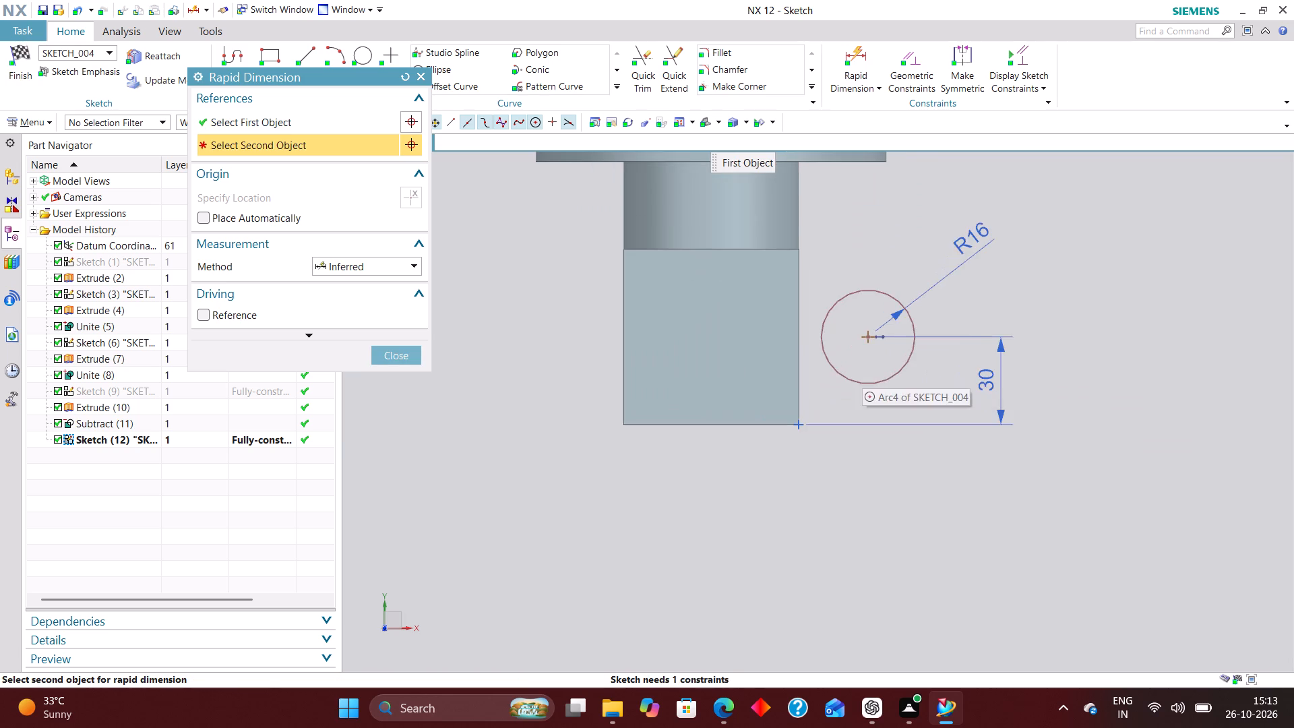
left_click(870, 340)
left_click(793, 516)
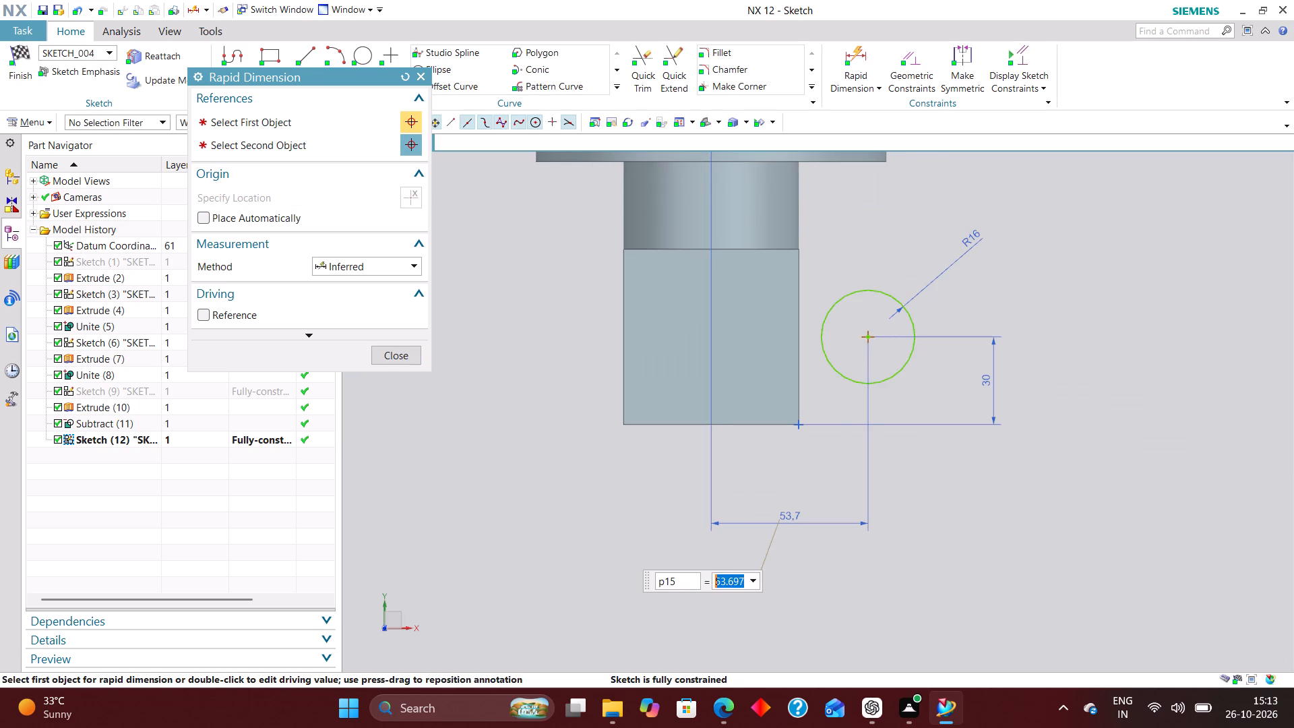
type("44")
key("Return")
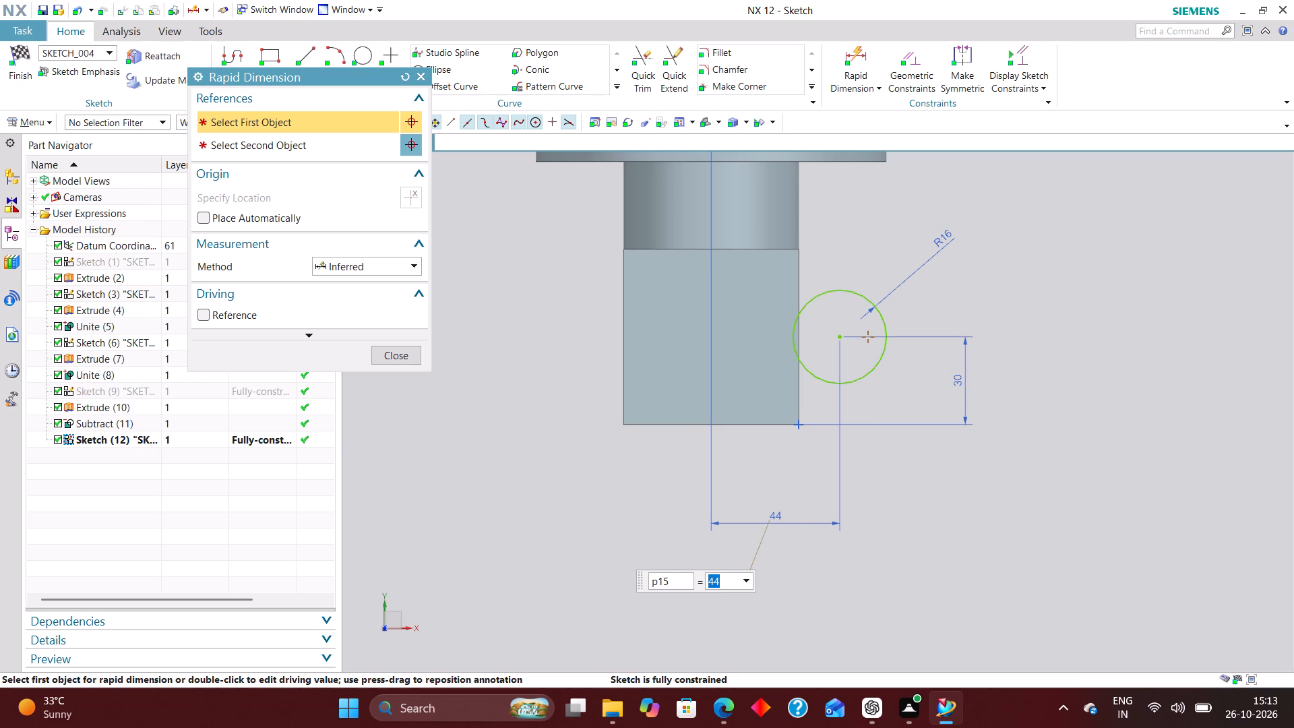
left_click(410, 356)
middle_click_drag(931, 509, 948, 435)
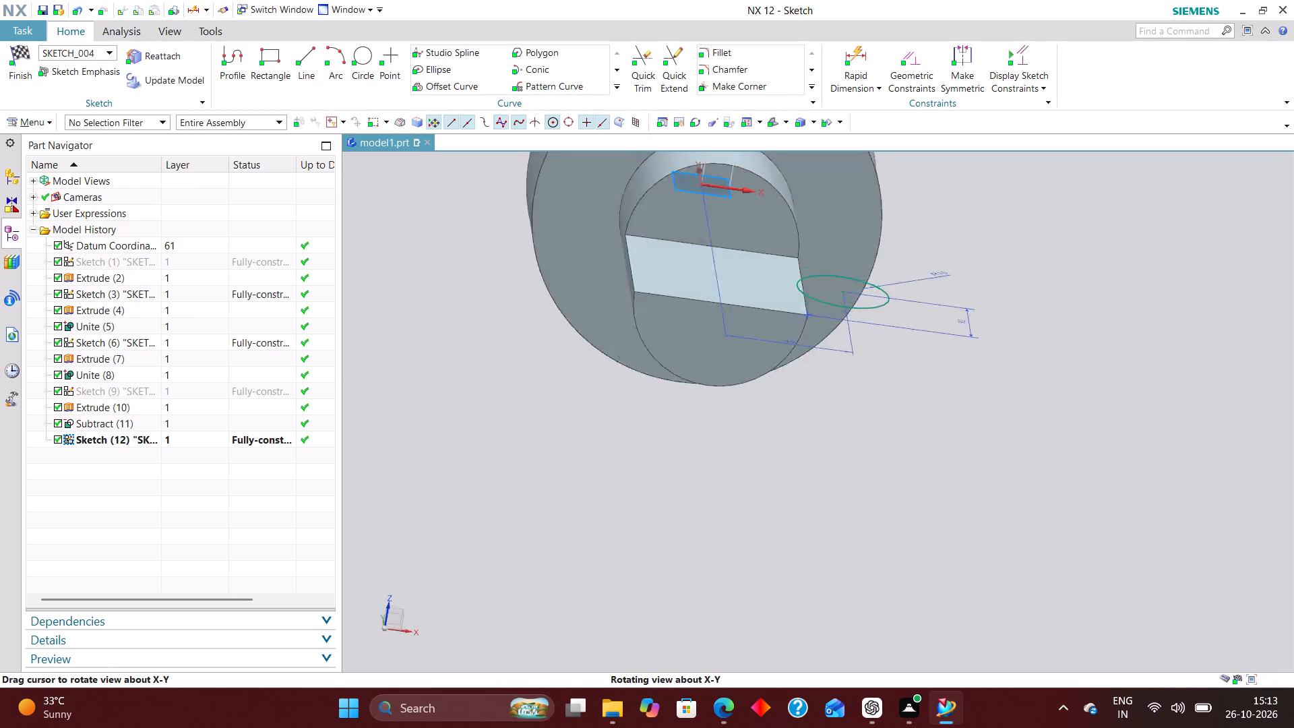
middle_click_drag(948, 435, 945, 468)
left_click(28, 49)
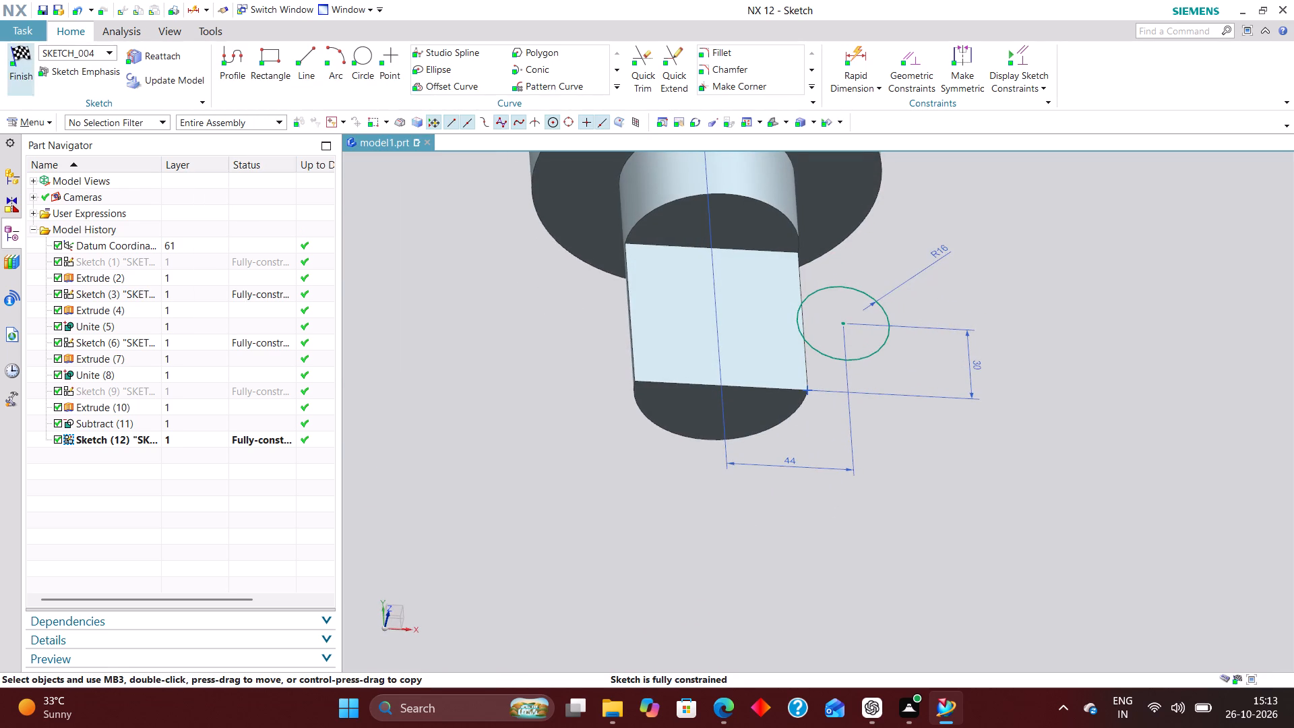
Extrude the circle 30 mm in the reversed direction, downward along -Z, as a separate body with no Boolean.
scroll(642, 338, "down", 3)
scroll(747, 423, "up", 4)
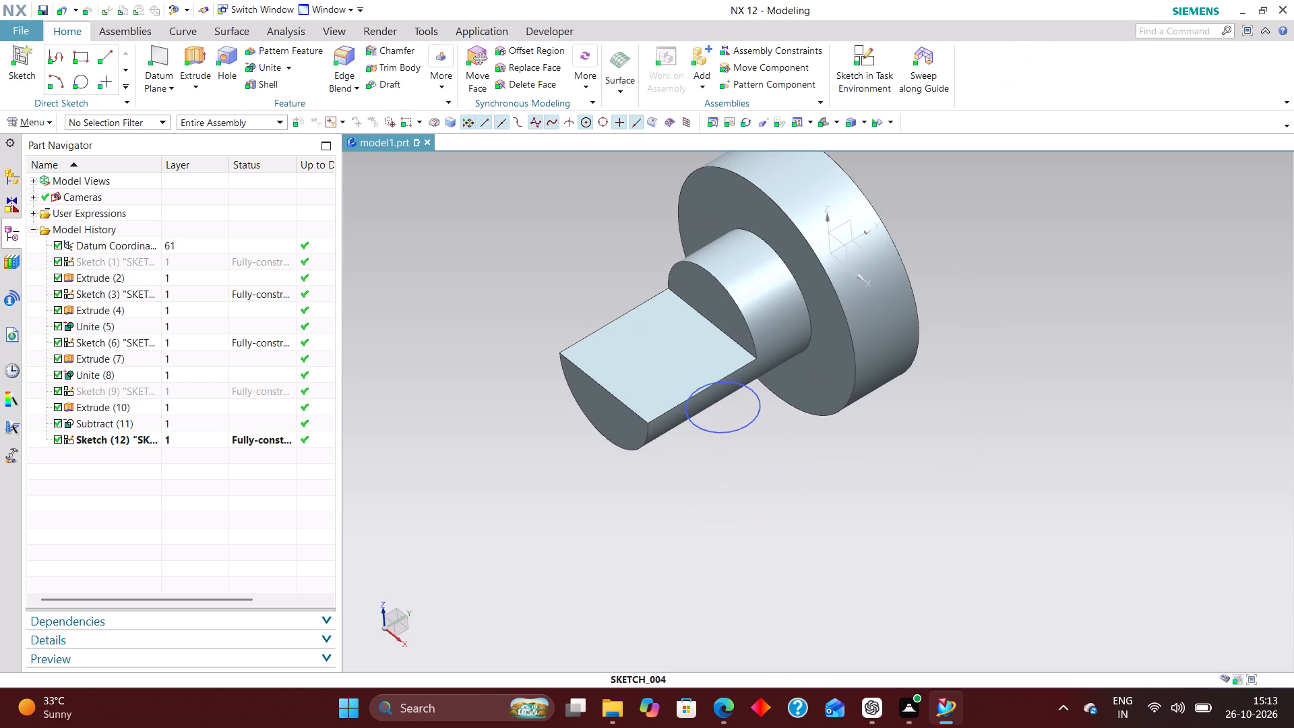
left_click(193, 61)
left_click(729, 431)
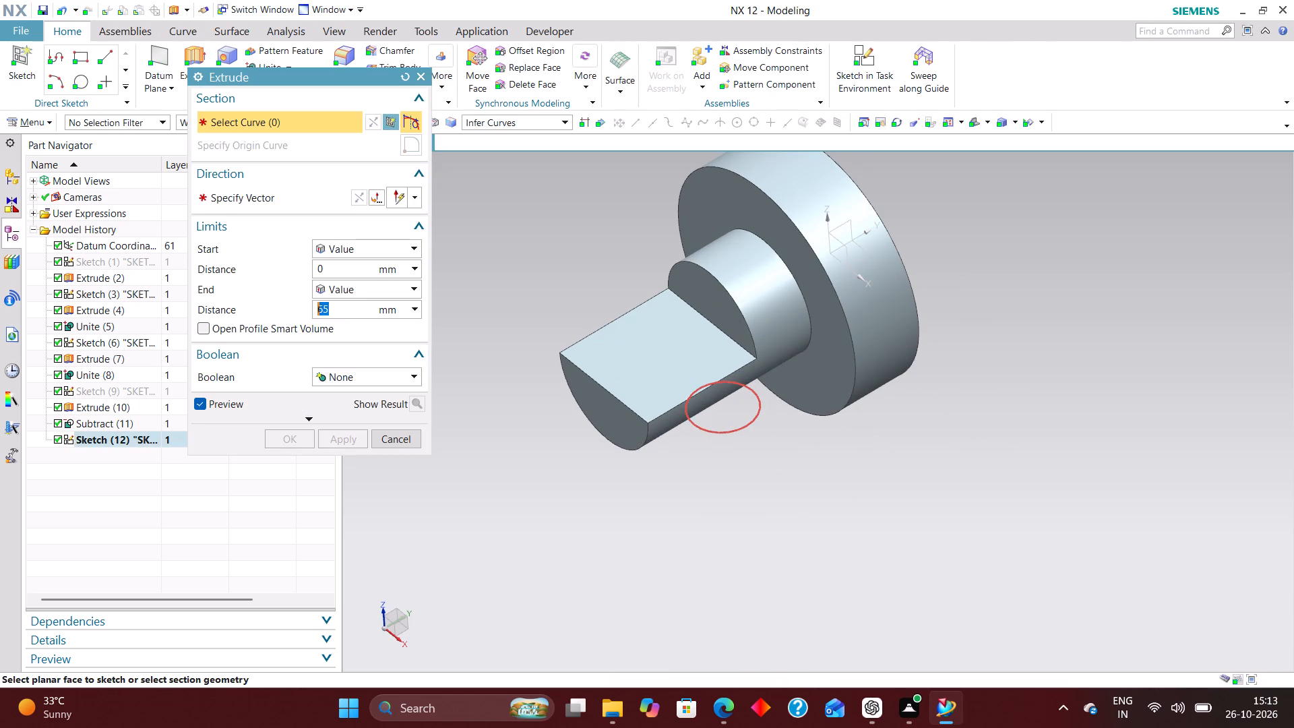
scroll(795, 545, "up", 1)
middle_click_drag(795, 545, 804, 497)
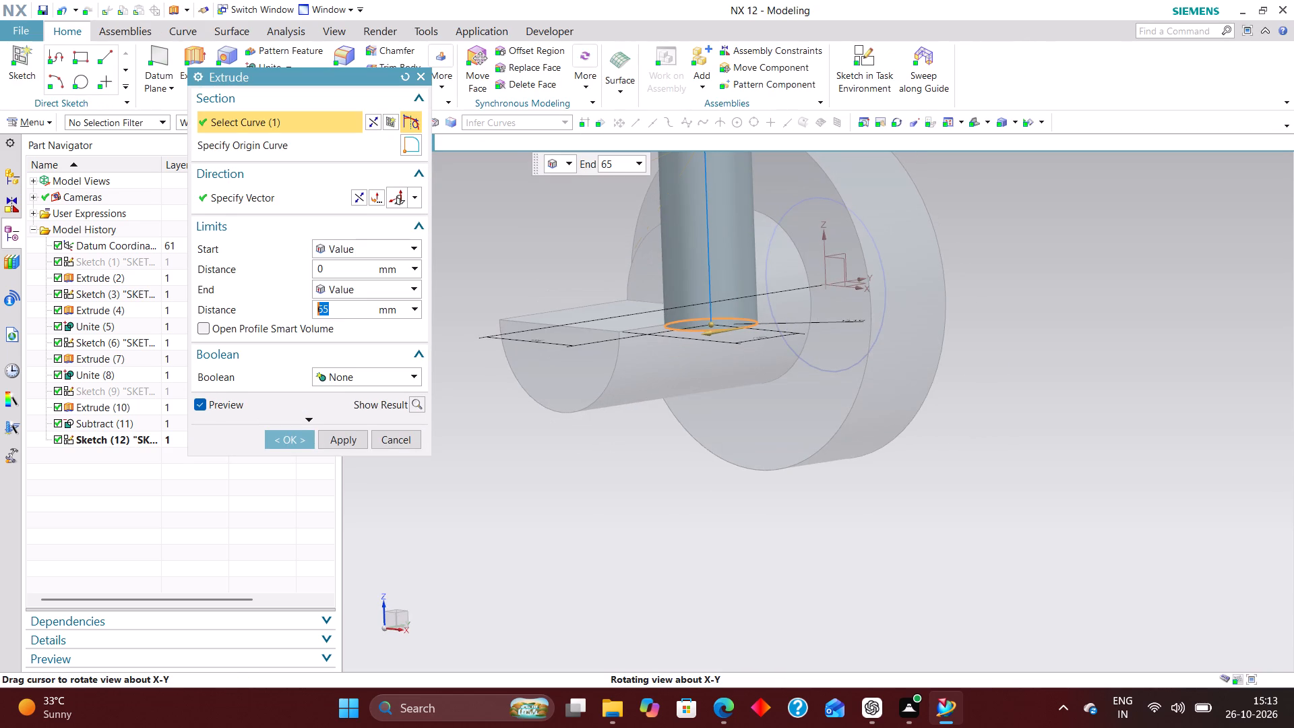
middle_click_drag(804, 497, 807, 498)
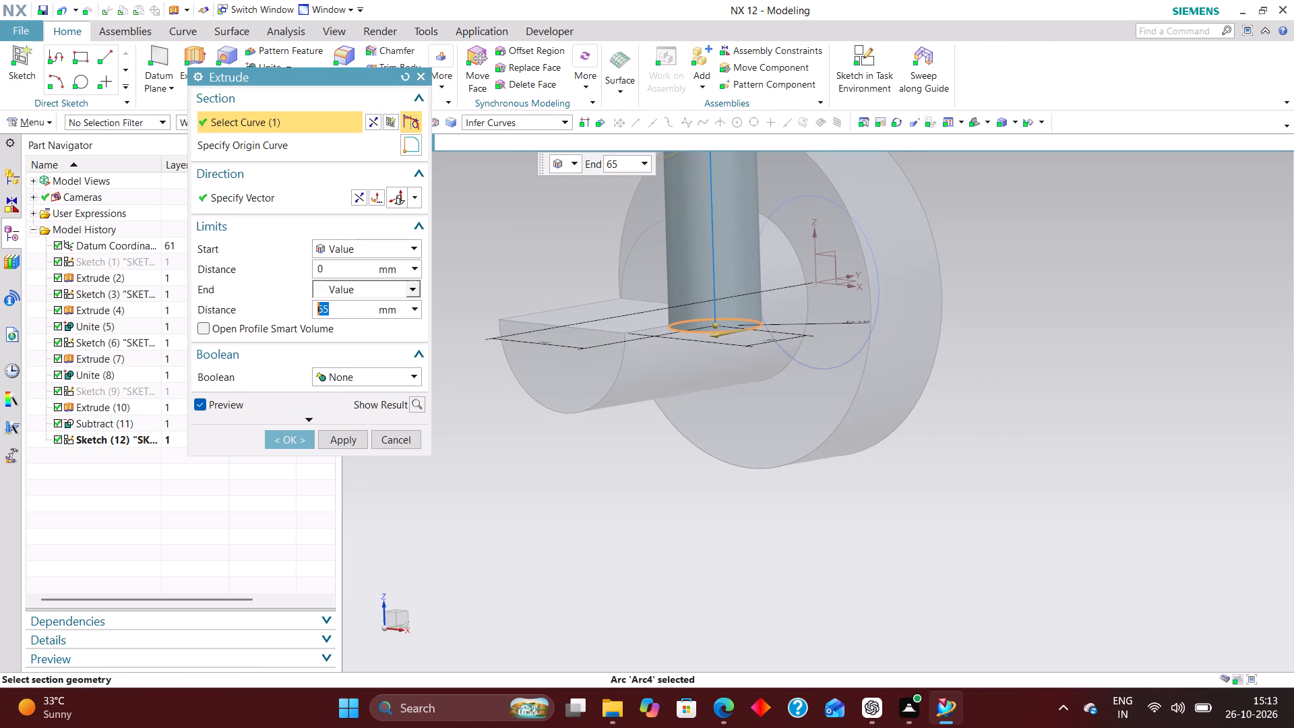
left_click(358, 195)
right_click_drag(975, 437, 860, 435)
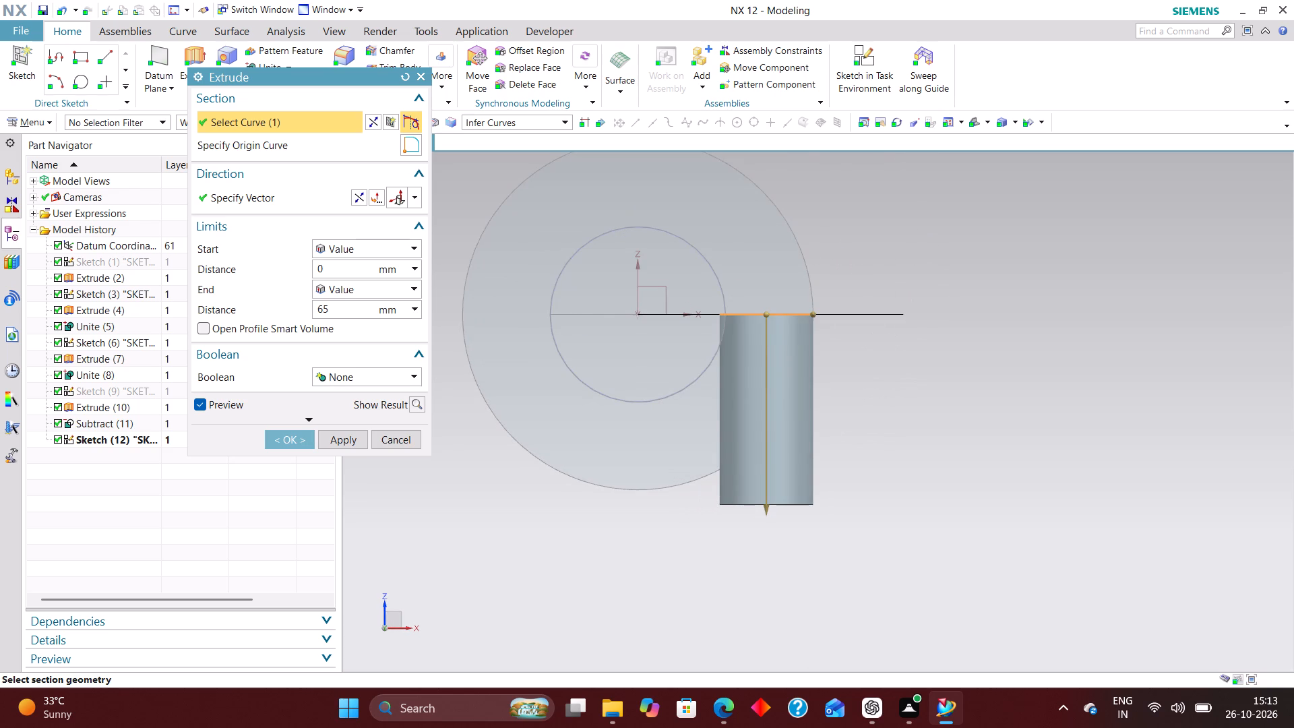
left_click_drag(357, 313, 331, 312)
left_click_drag(331, 312, 175, 299)
type("30")
key("Return")
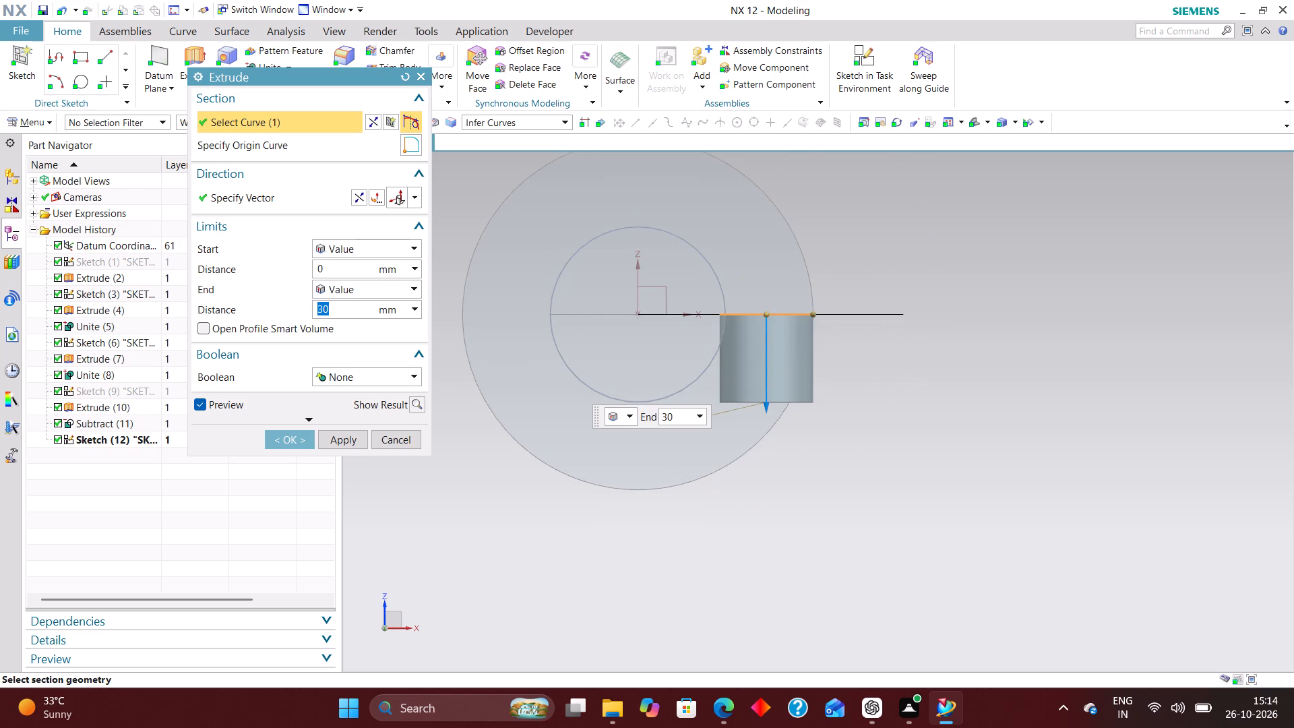
left_click(278, 446)
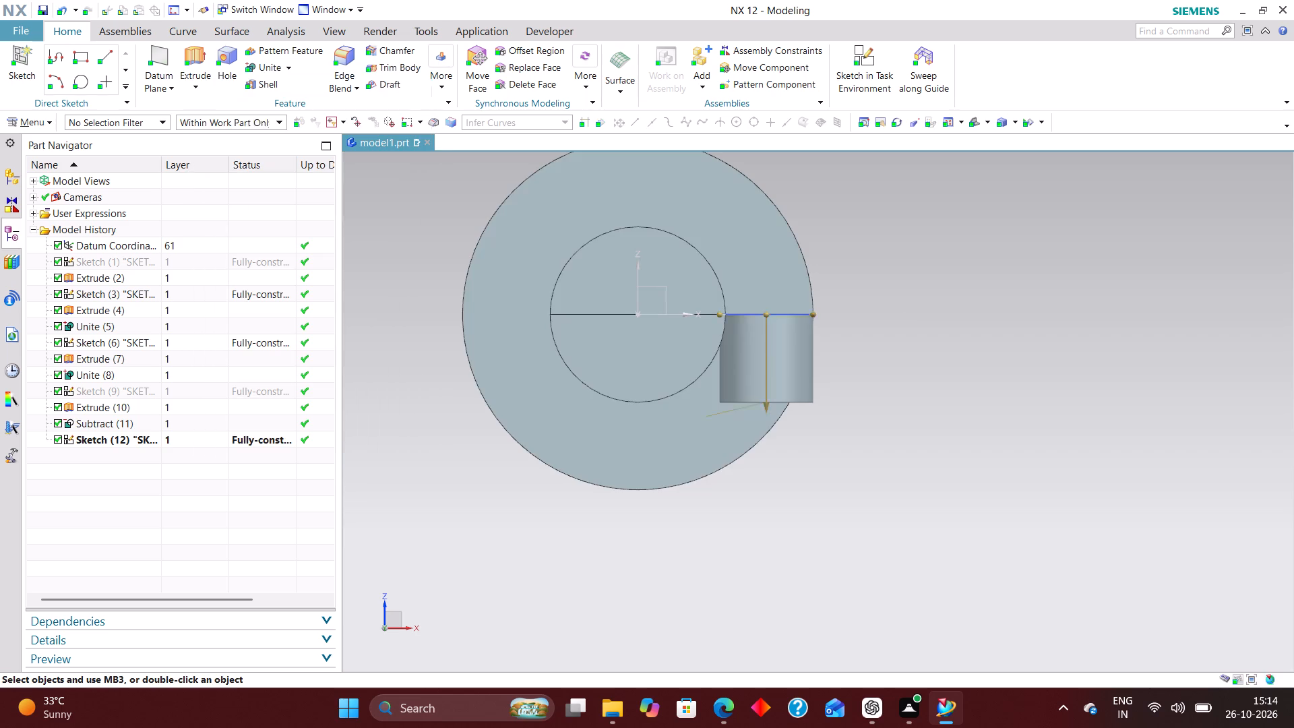
Unite the new cylinder with the main housing body, using the housing as the target.
middle_click_drag(898, 430, 892, 475)
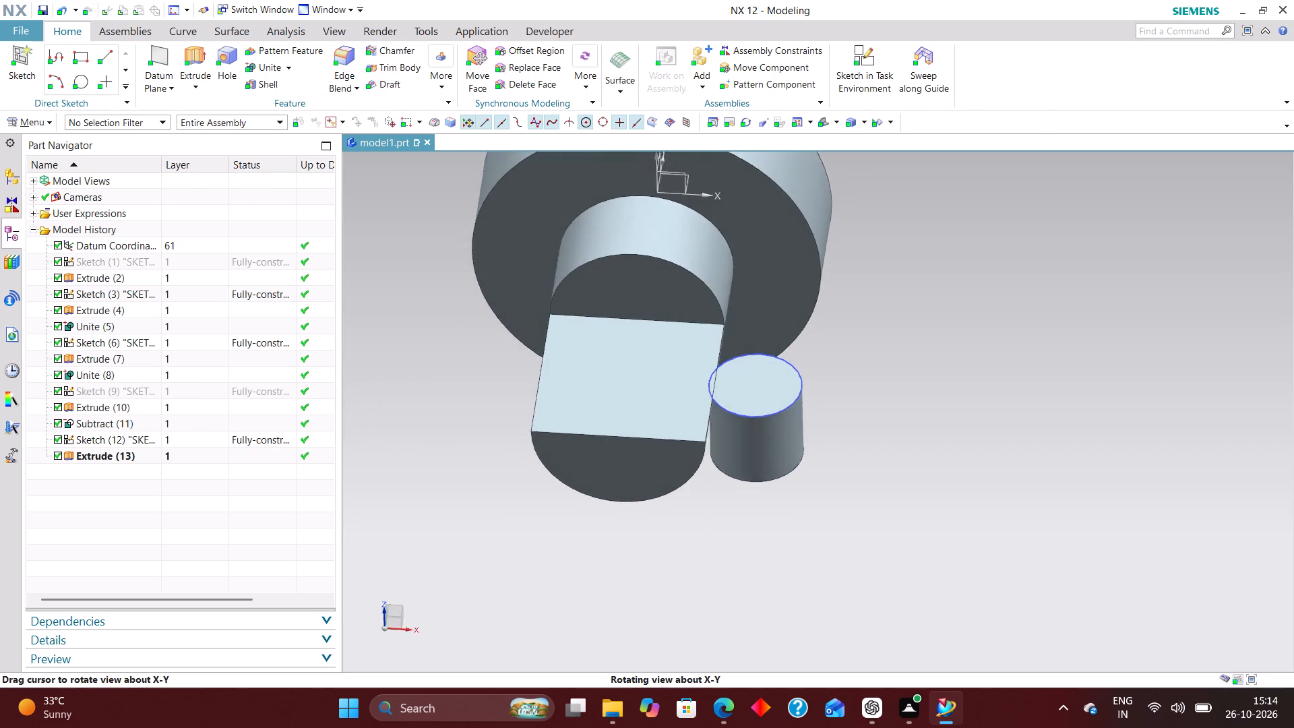
middle_click_drag(892, 475, 816, 477)
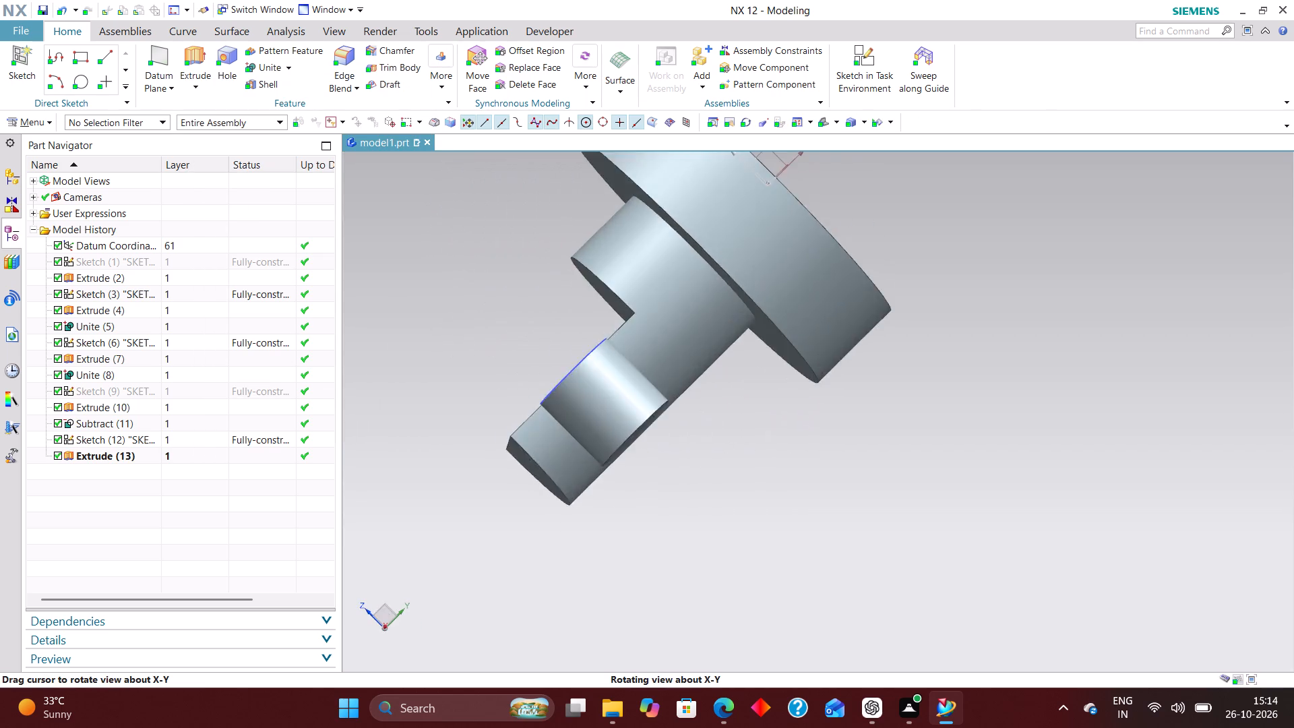
middle_click_drag(816, 477, 895, 481)
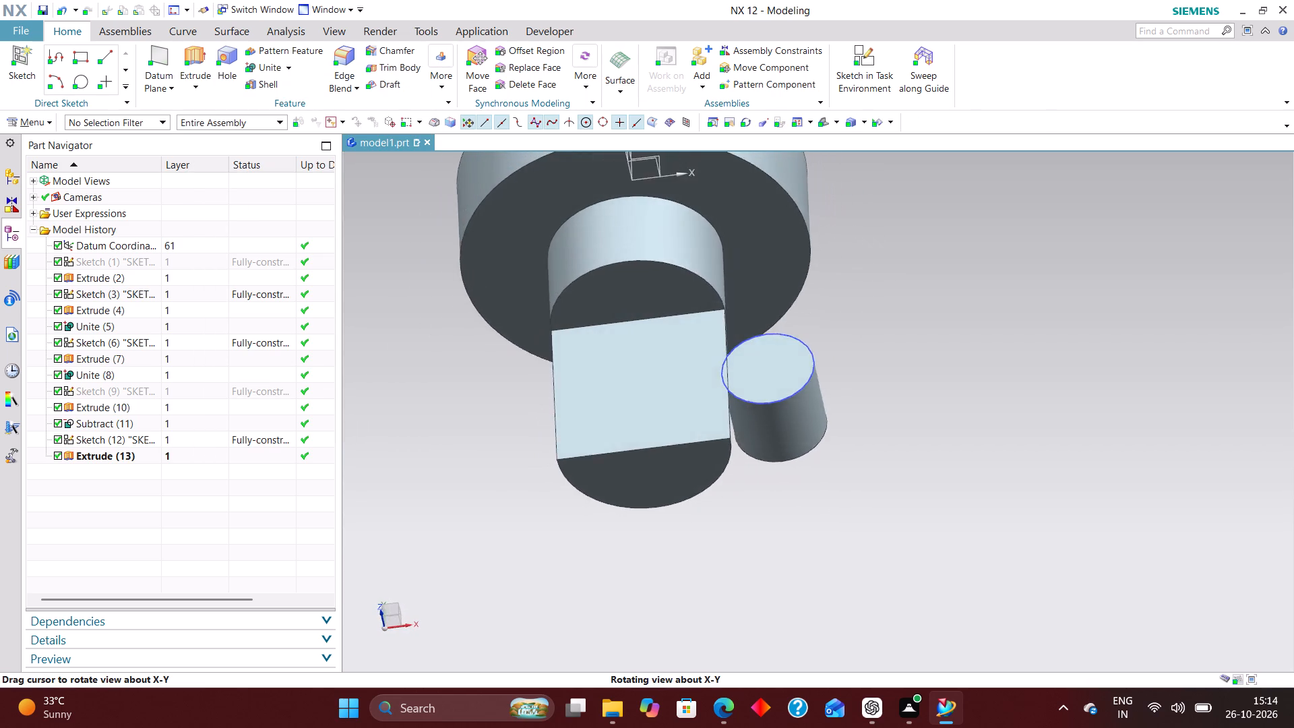
middle_click_drag(895, 481, 900, 479)
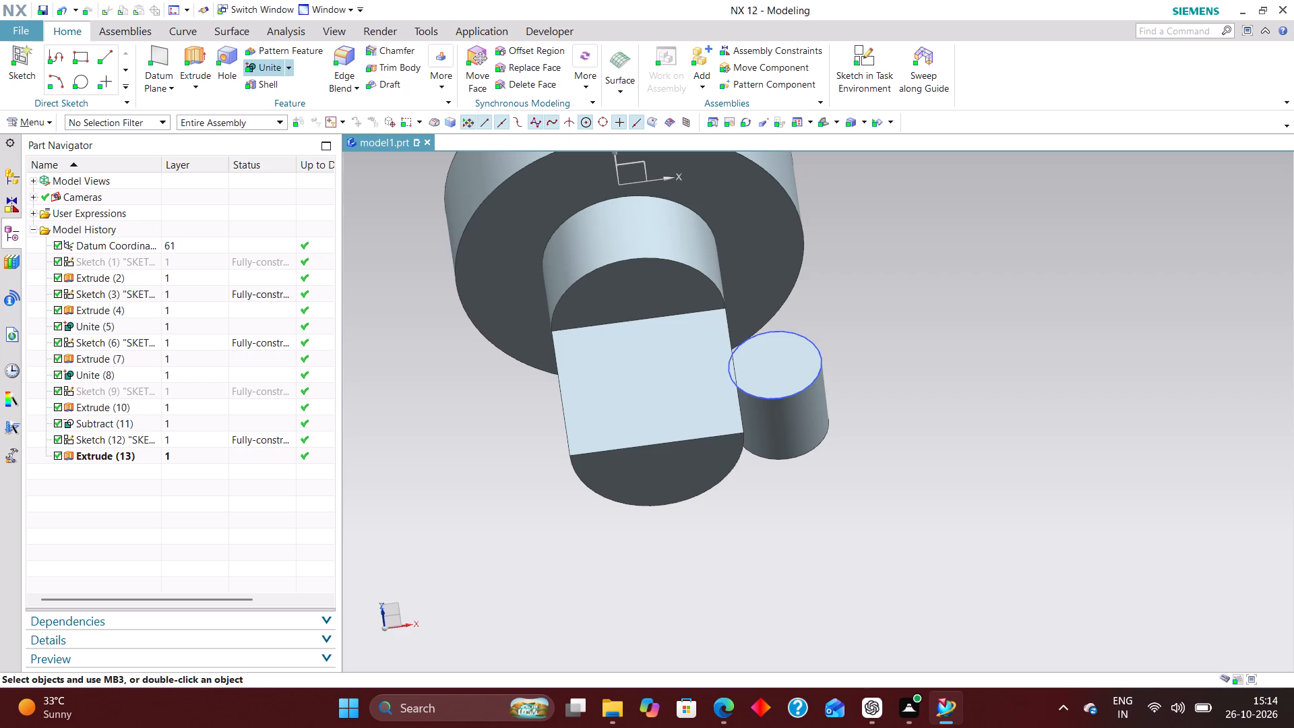
left_click(273, 66)
left_click(675, 462)
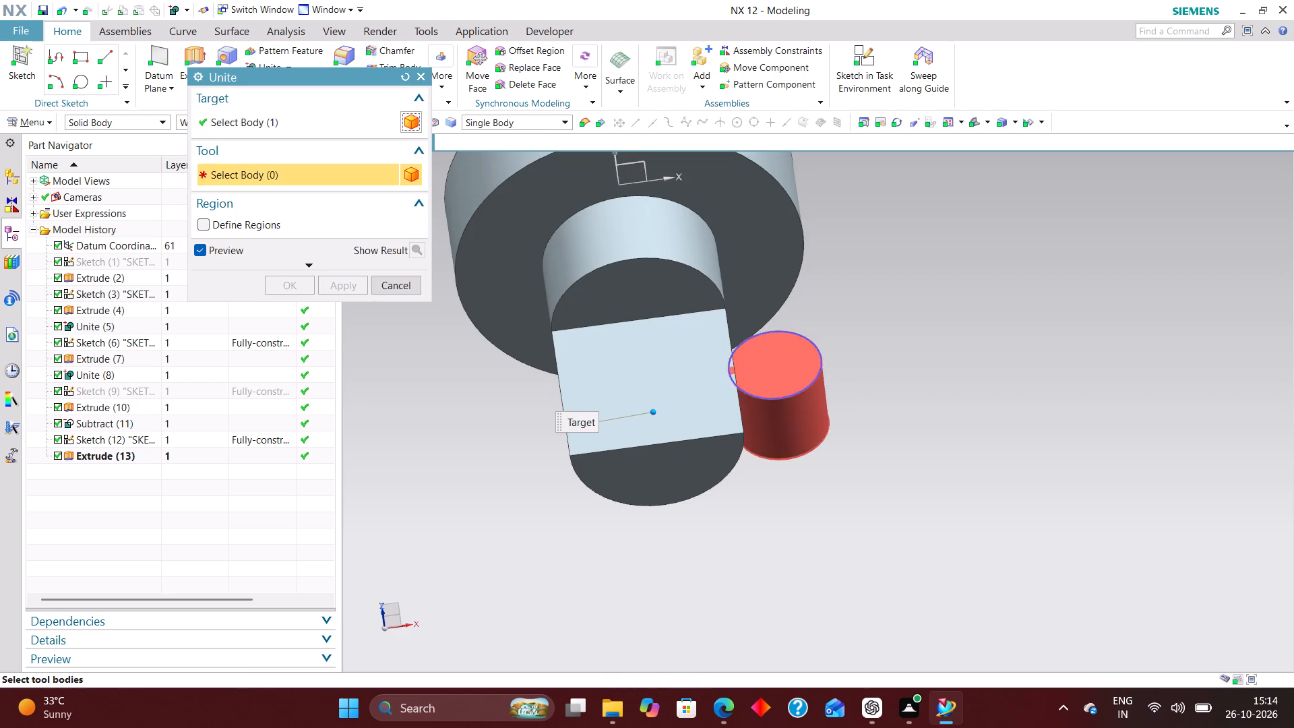
left_click(803, 382)
left_click(288, 286)
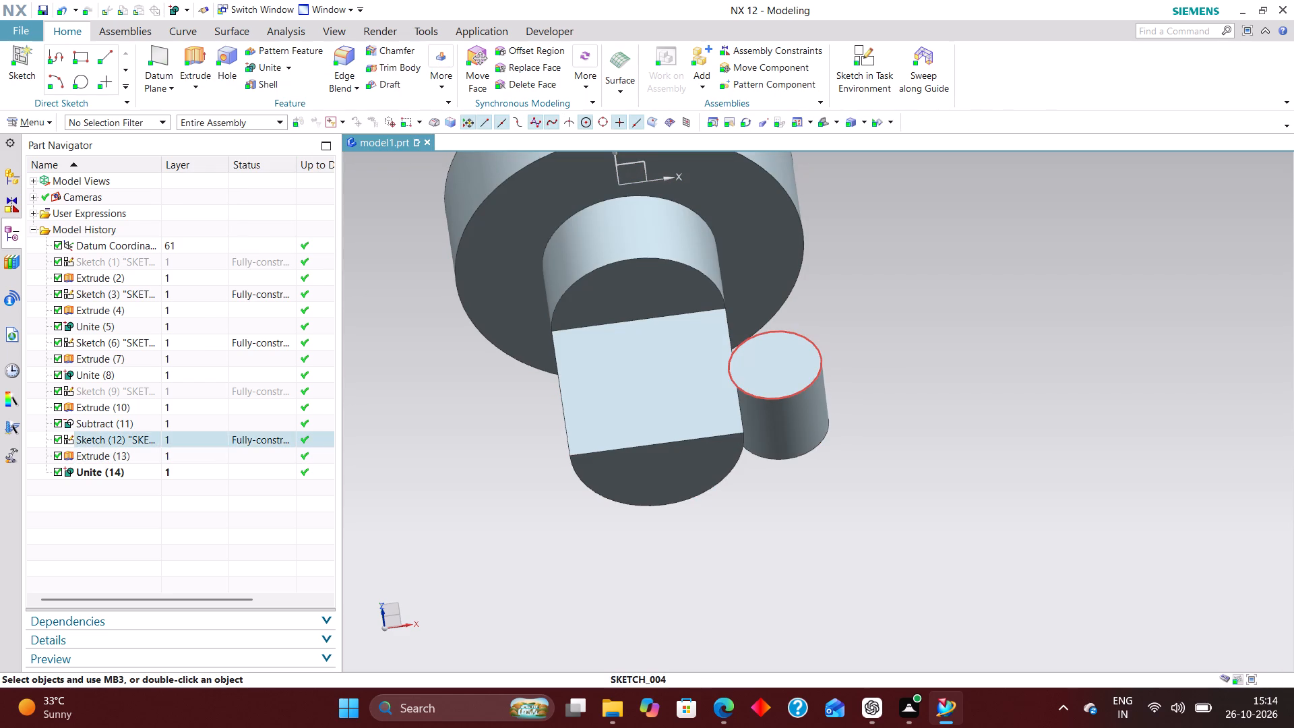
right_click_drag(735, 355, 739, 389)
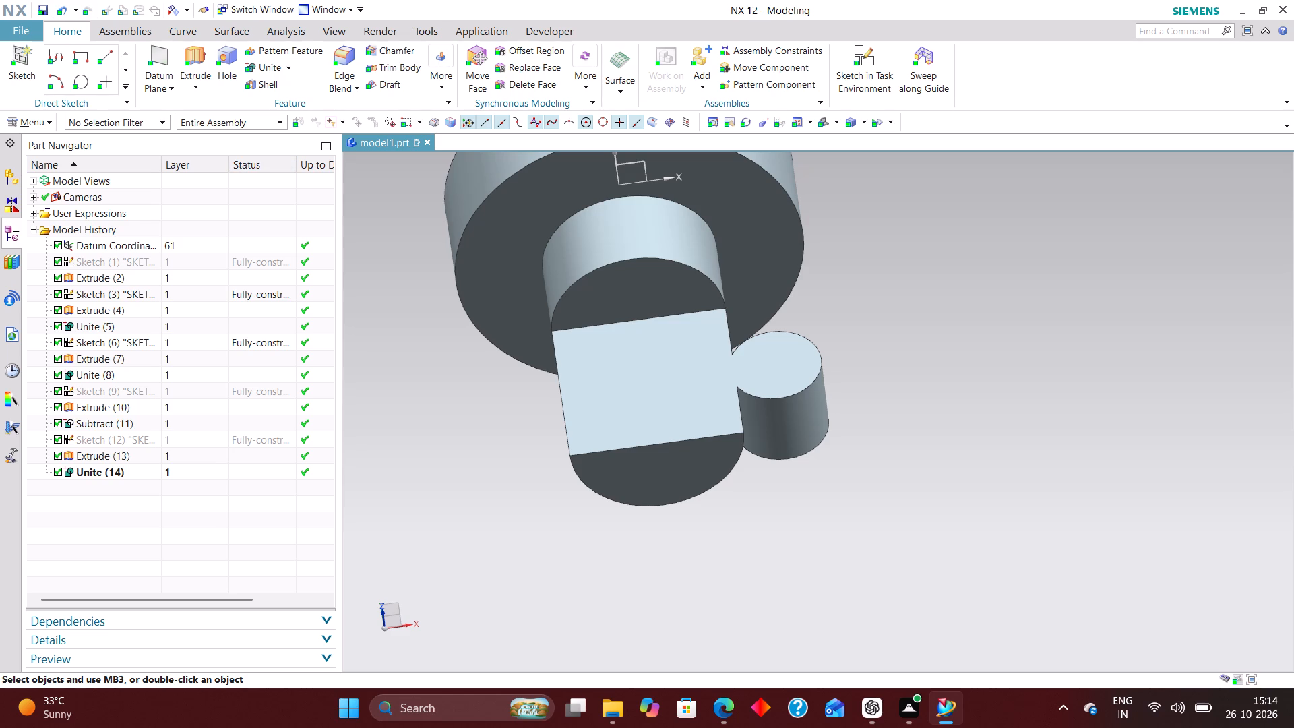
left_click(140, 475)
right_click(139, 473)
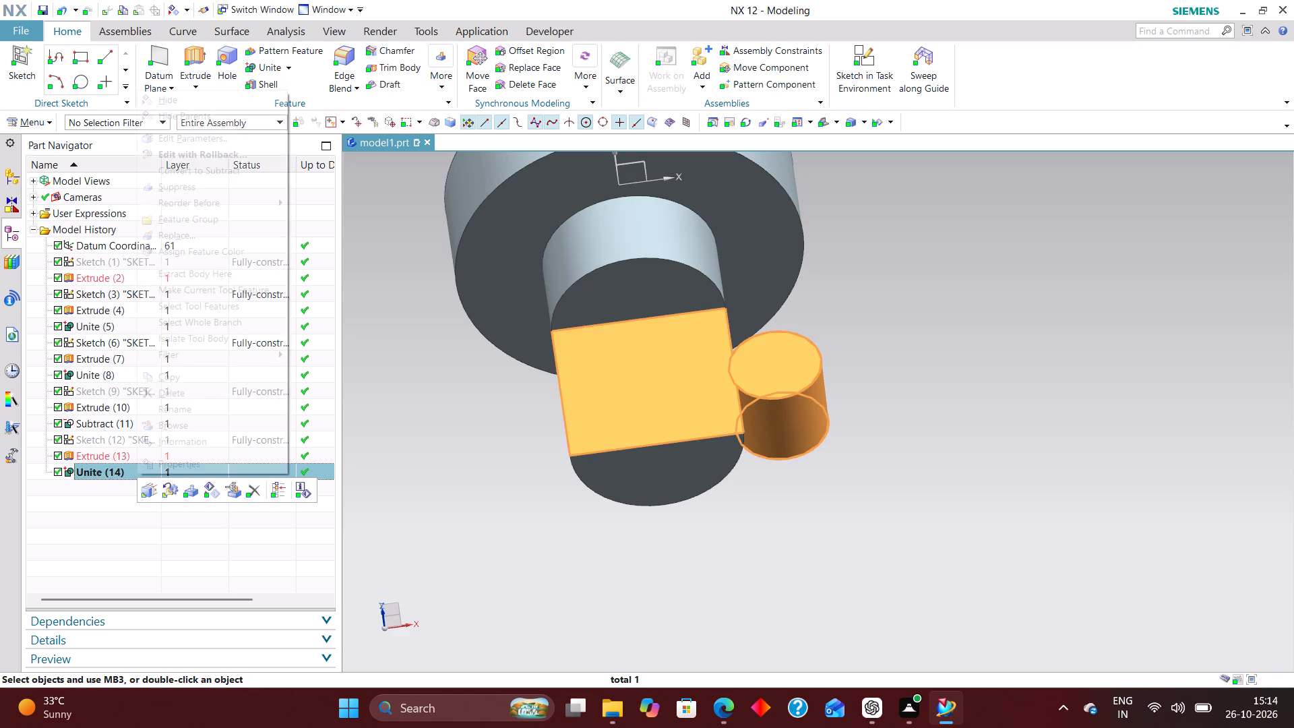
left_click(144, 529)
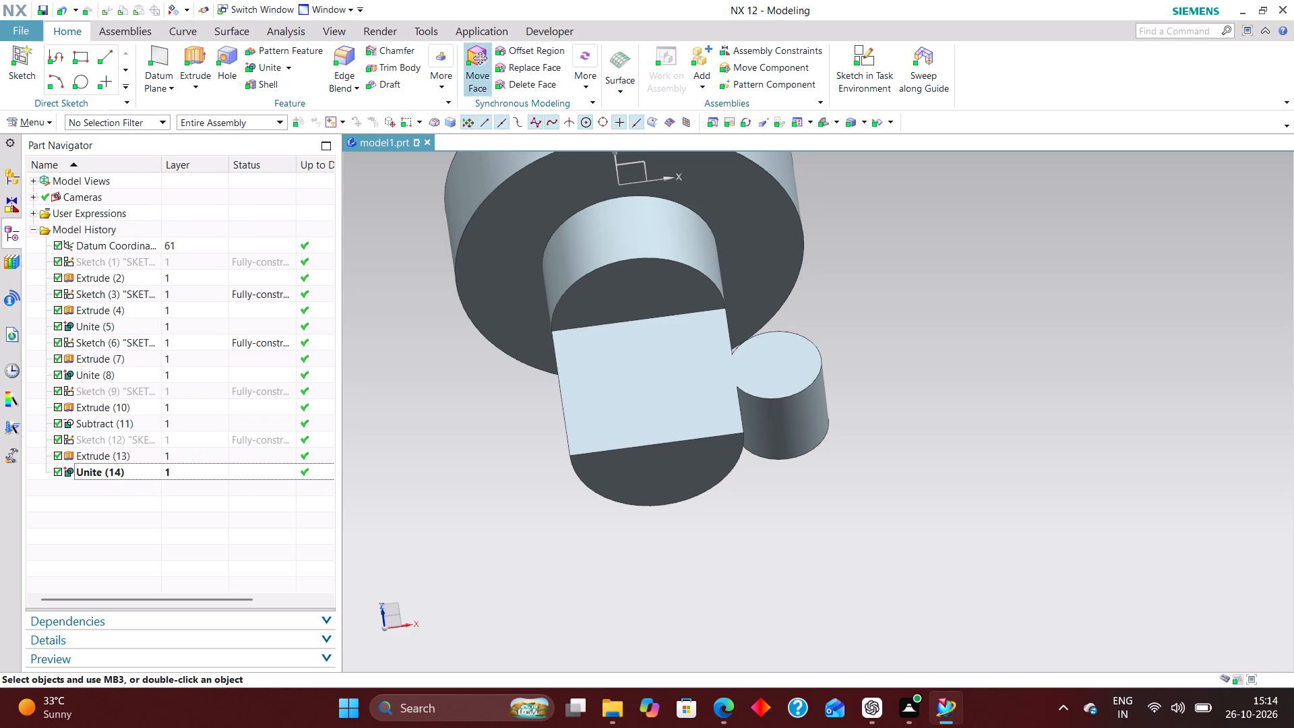
Mirror the extruded cylindrical side boss about the YZ plane of the datum coordinate system with Mirror Feature.
left_click(445, 80)
left_click(464, 123)
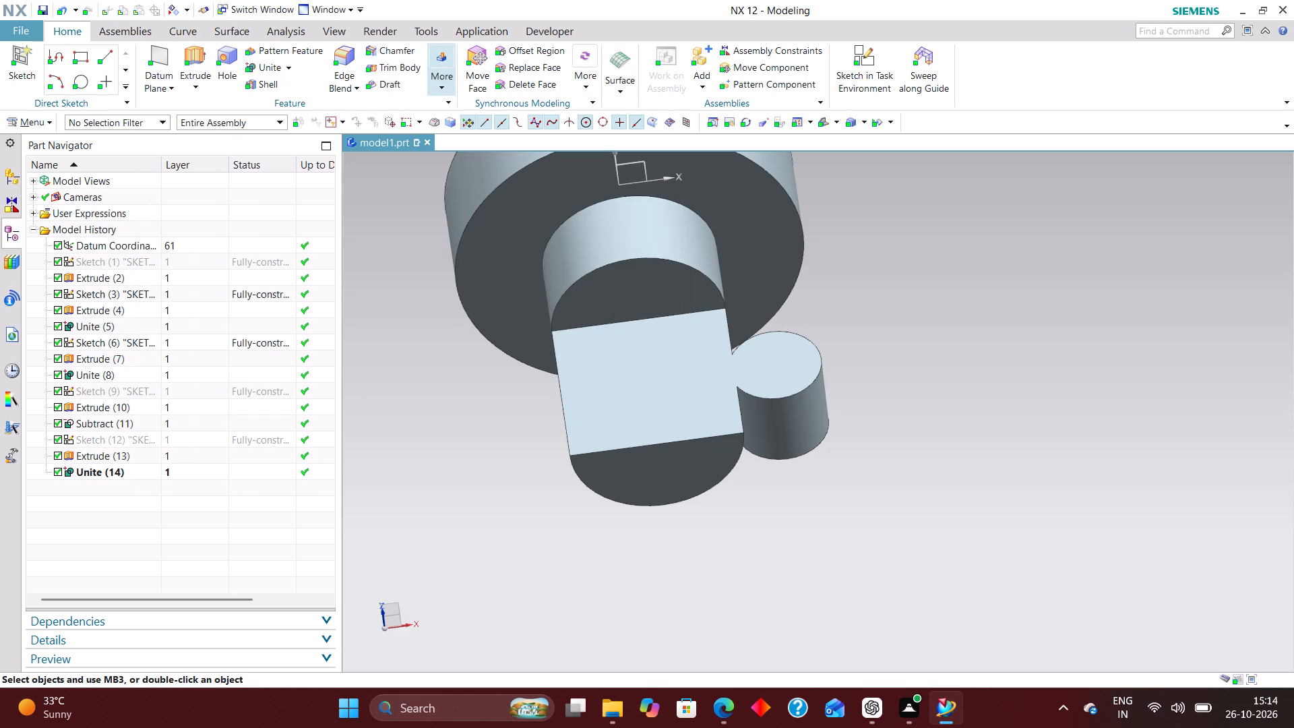
left_click(813, 379)
scroll(880, 475, "down", 1)
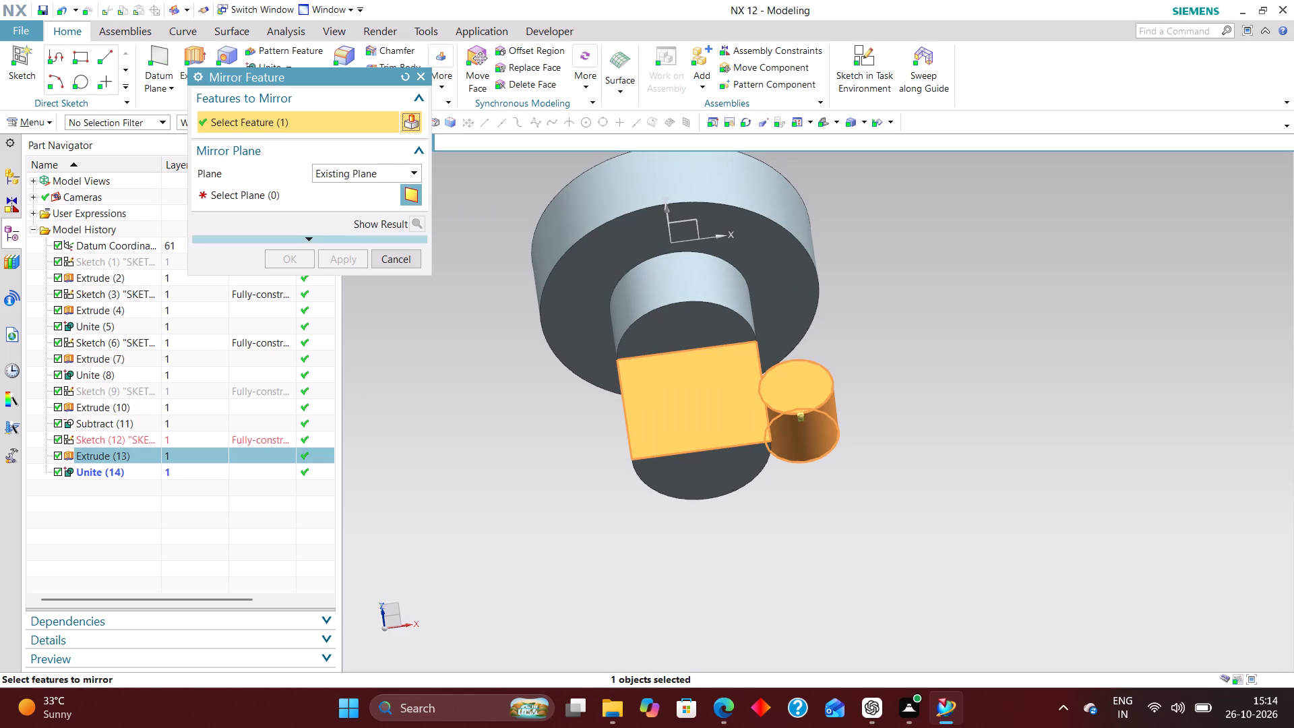
left_click(272, 195)
middle_click_drag(656, 268, 675, 263)
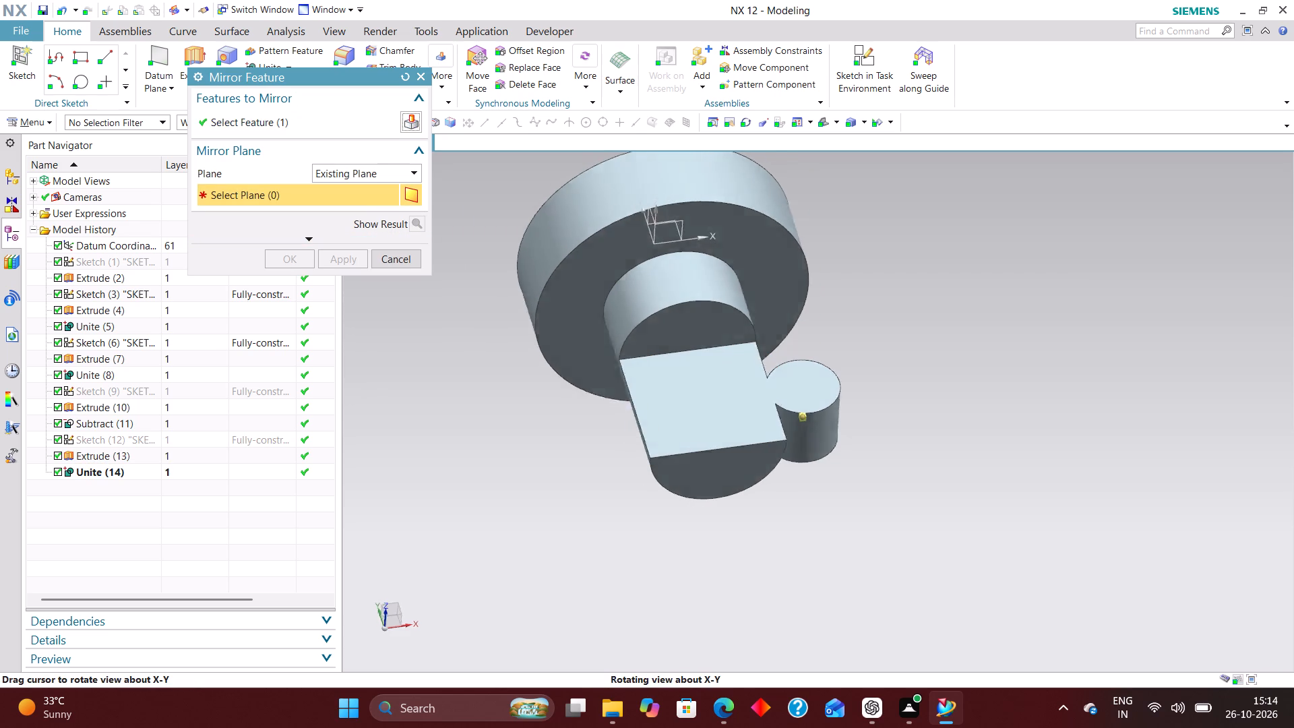
middle_click_drag(675, 263, 685, 259)
left_click(631, 220)
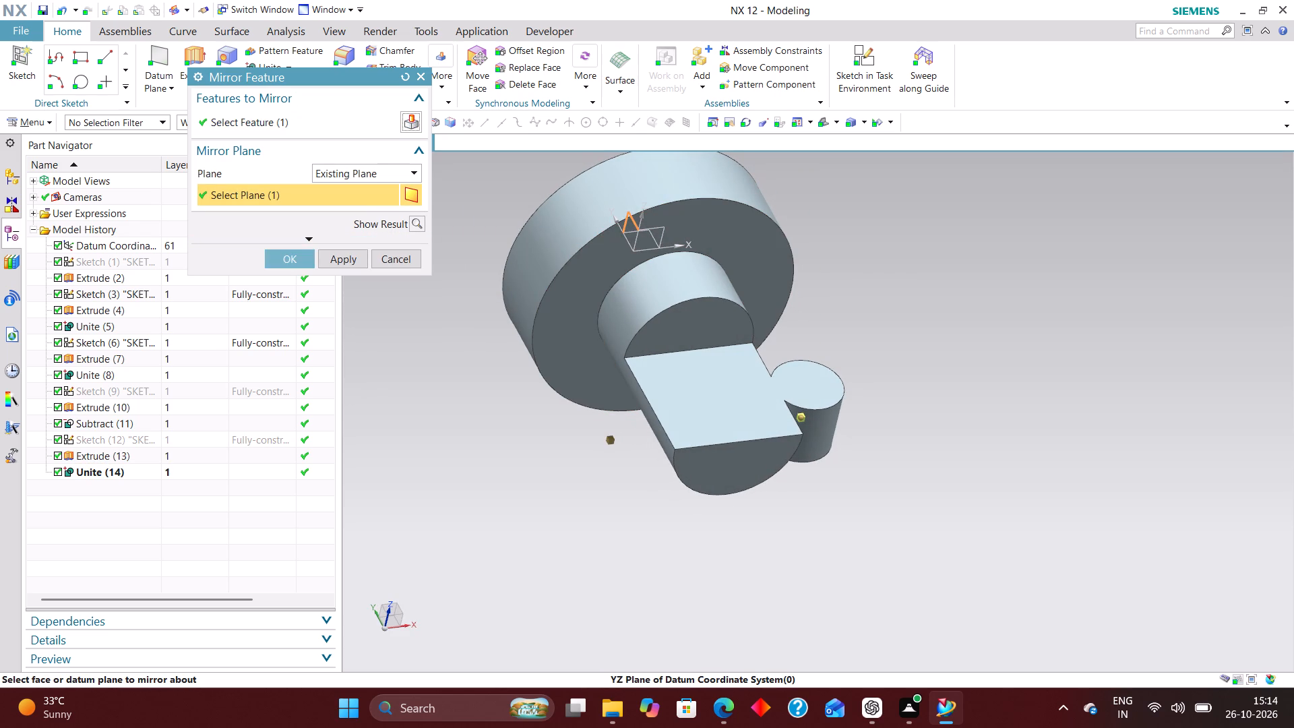
left_click(299, 261)
middle_click_drag(916, 403, 877, 404)
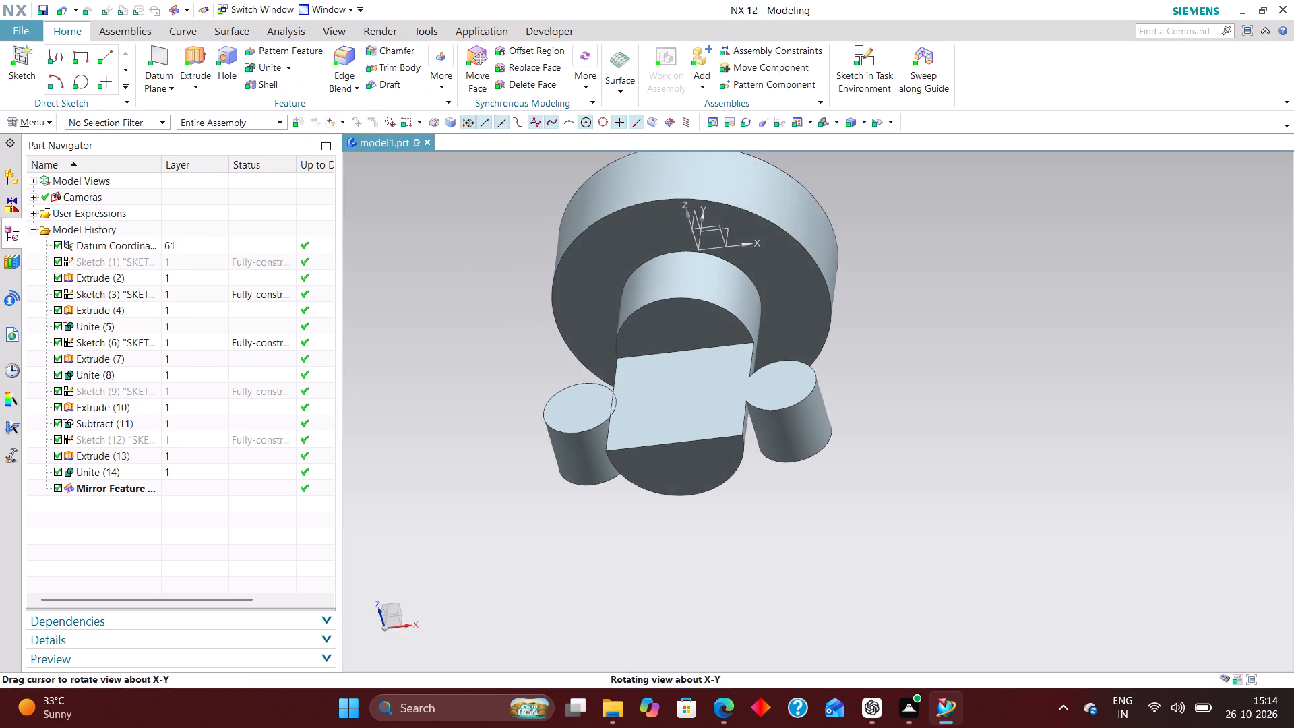
middle_click_drag(877, 404, 892, 404)
Reorder the mirror feature so that it comes before the last Unite in the model history.
left_click_drag(120, 484, 127, 468)
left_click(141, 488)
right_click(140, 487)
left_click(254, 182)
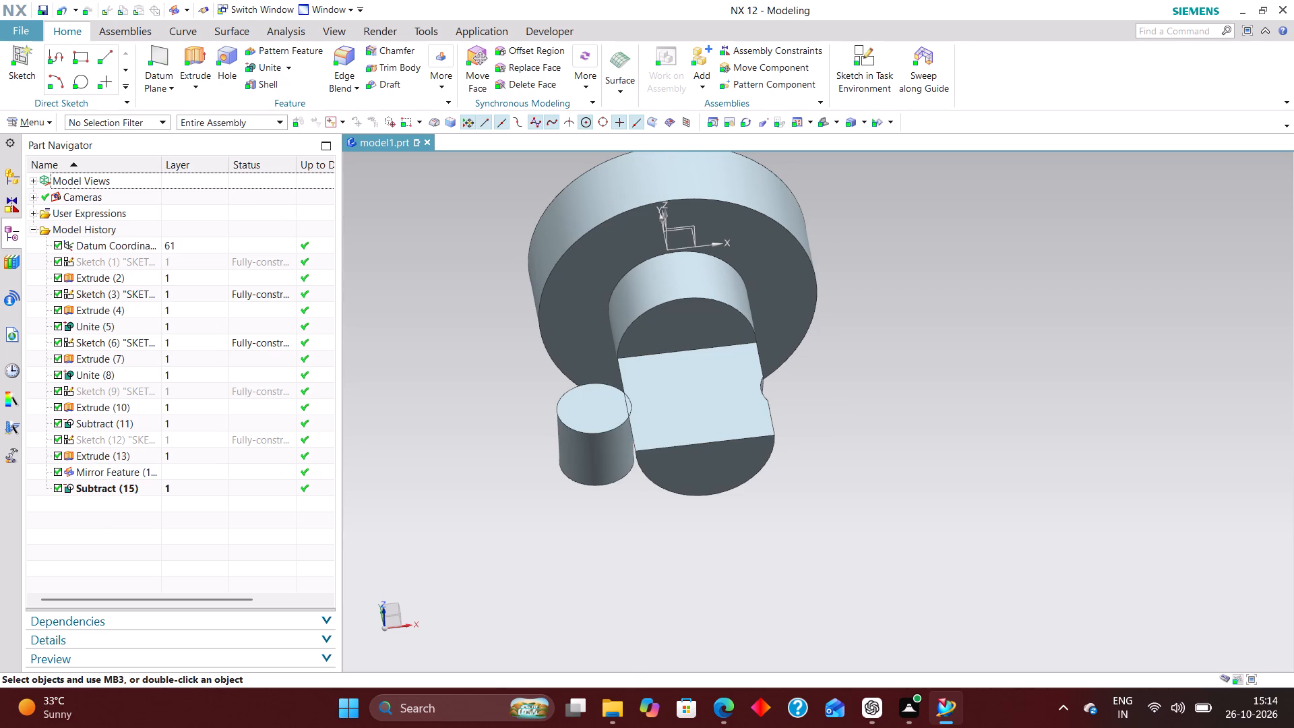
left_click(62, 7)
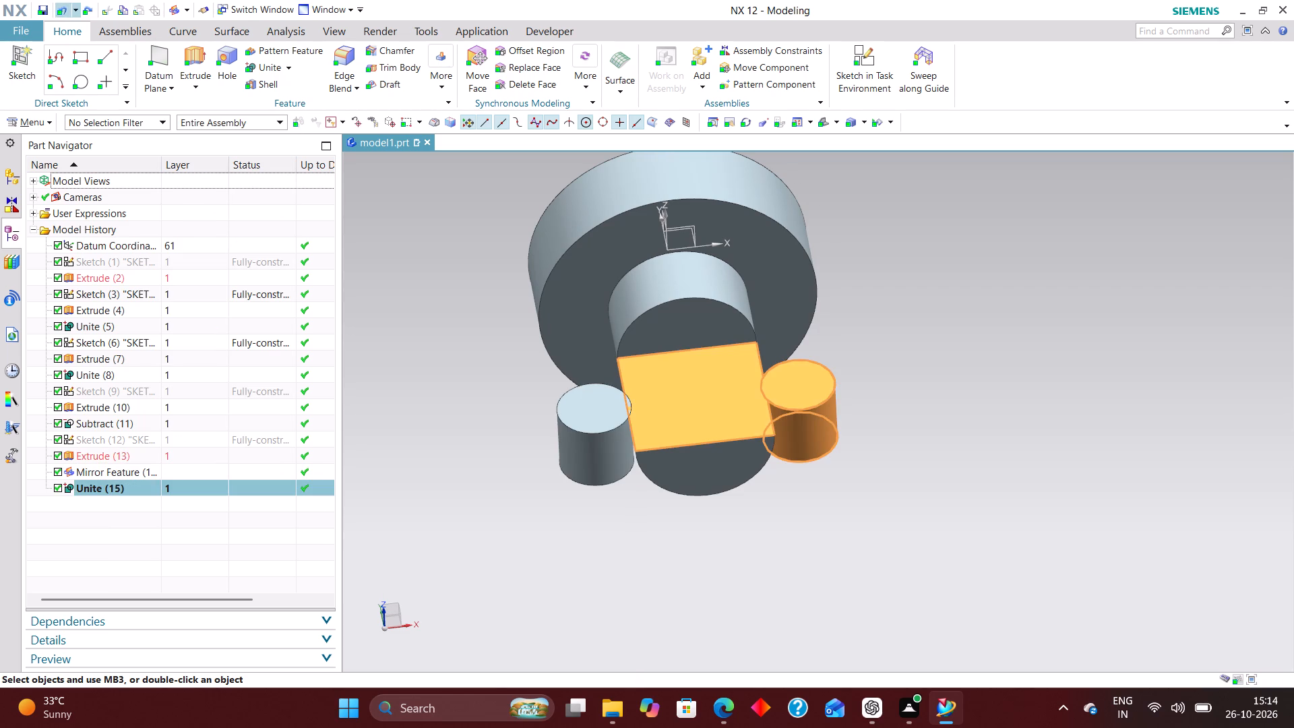
Edit the last Unite feature with rollback and add the mirrored cylinder as a second tool body.
left_click(177, 487)
right_click(177, 487)
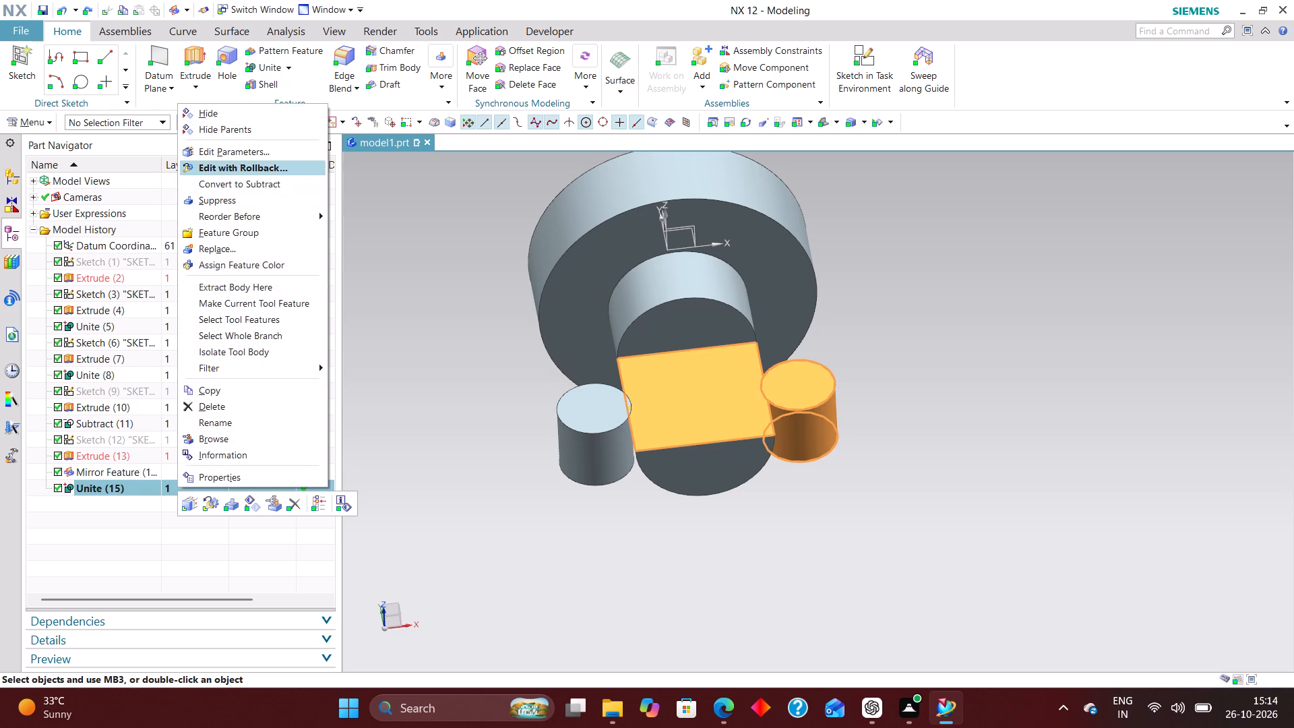
left_click(240, 171)
scroll(517, 431, "up", 1)
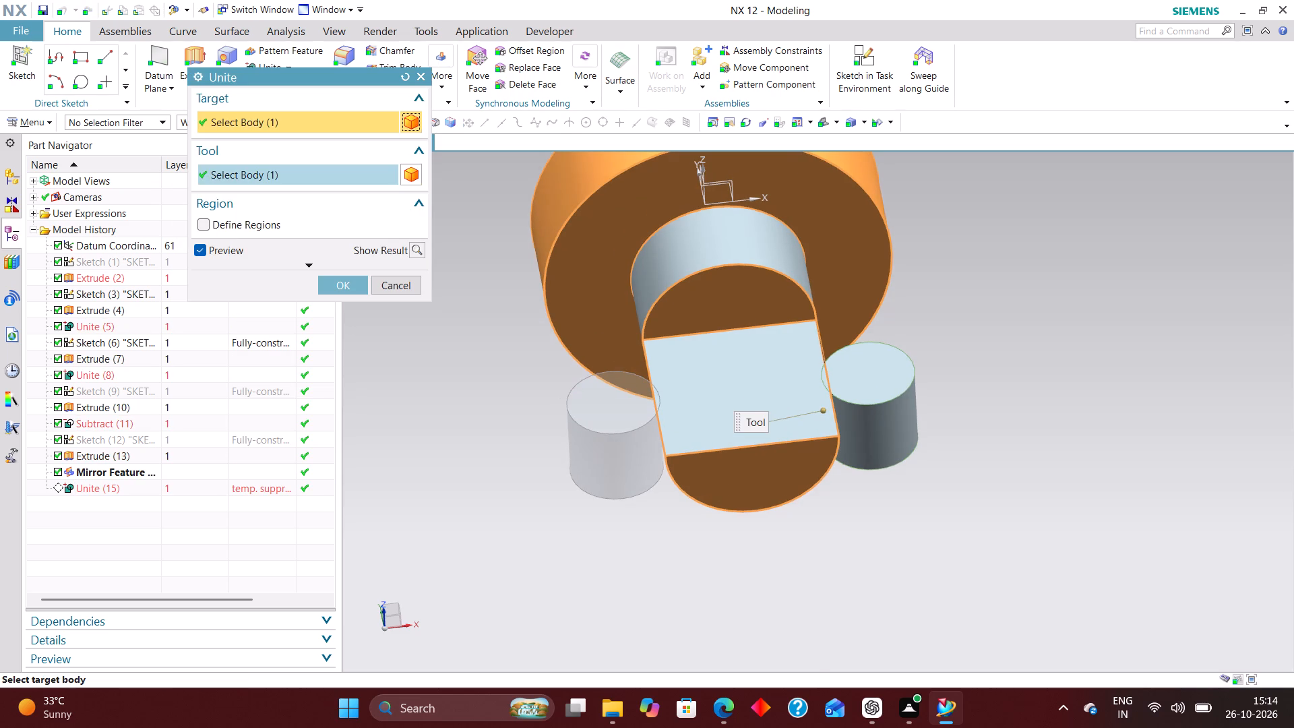
left_click(206, 173)
left_click(588, 430)
left_click(336, 287)
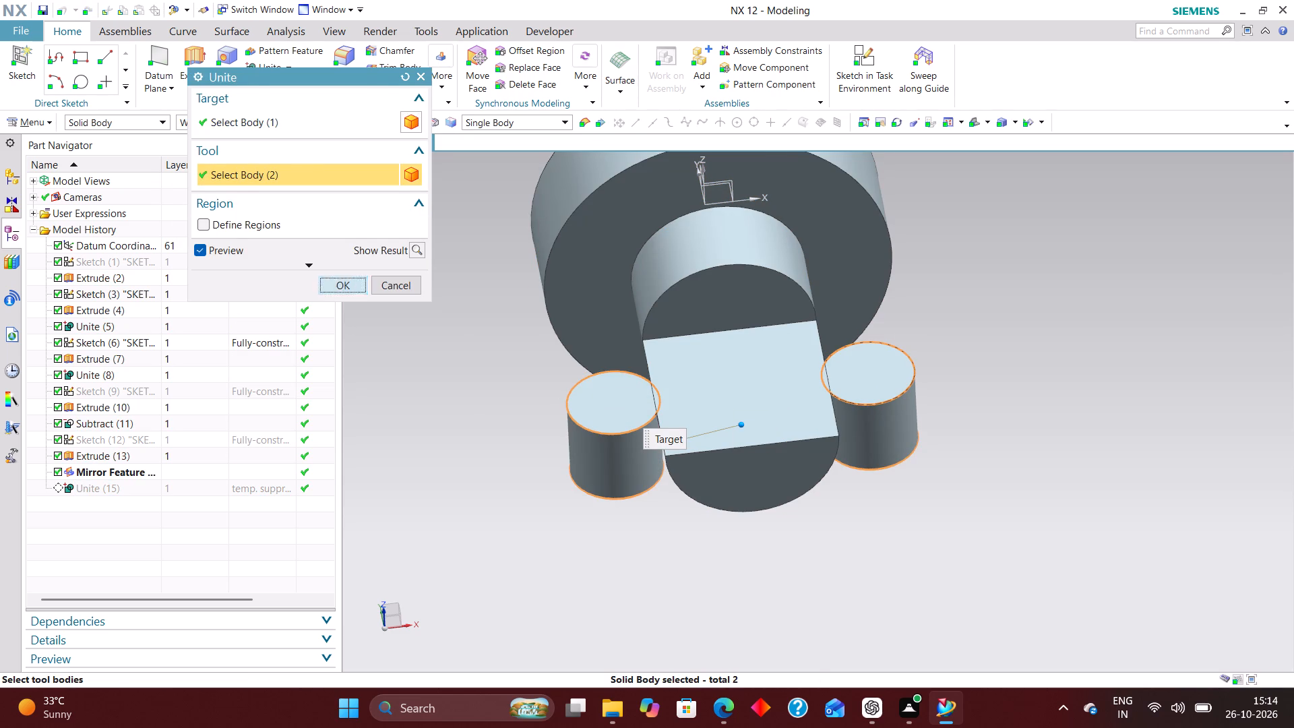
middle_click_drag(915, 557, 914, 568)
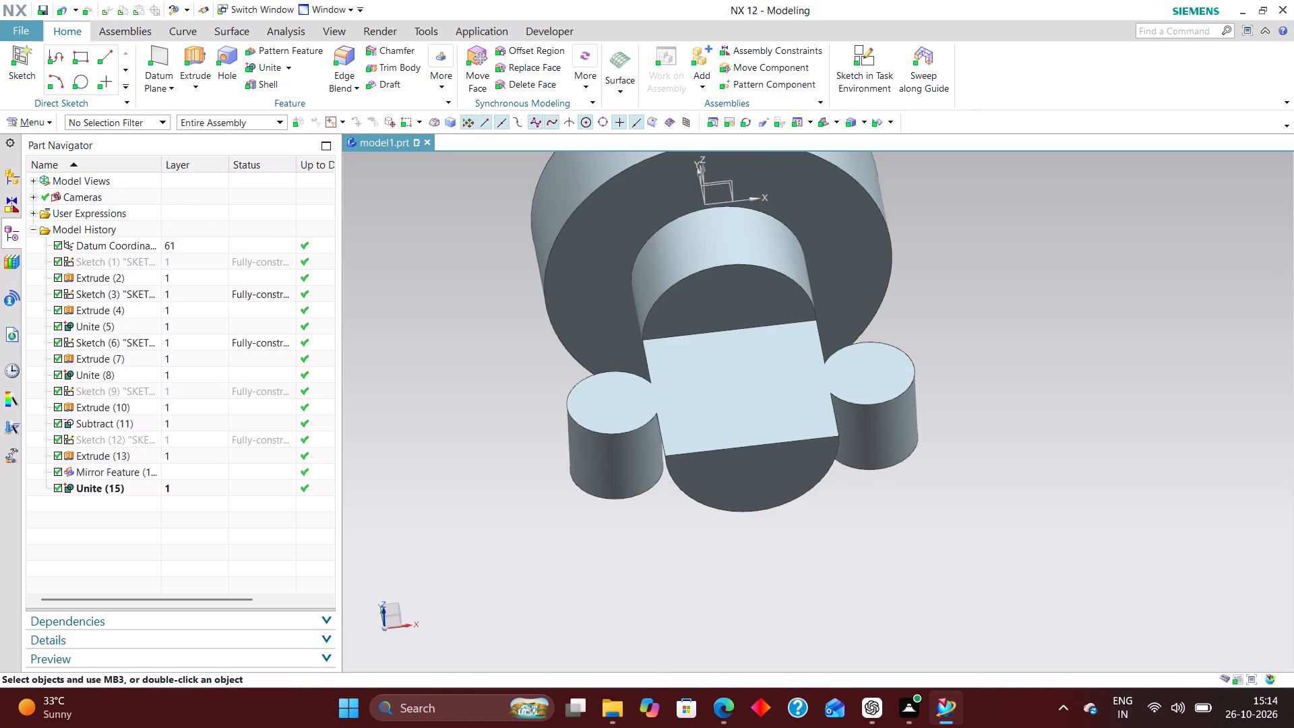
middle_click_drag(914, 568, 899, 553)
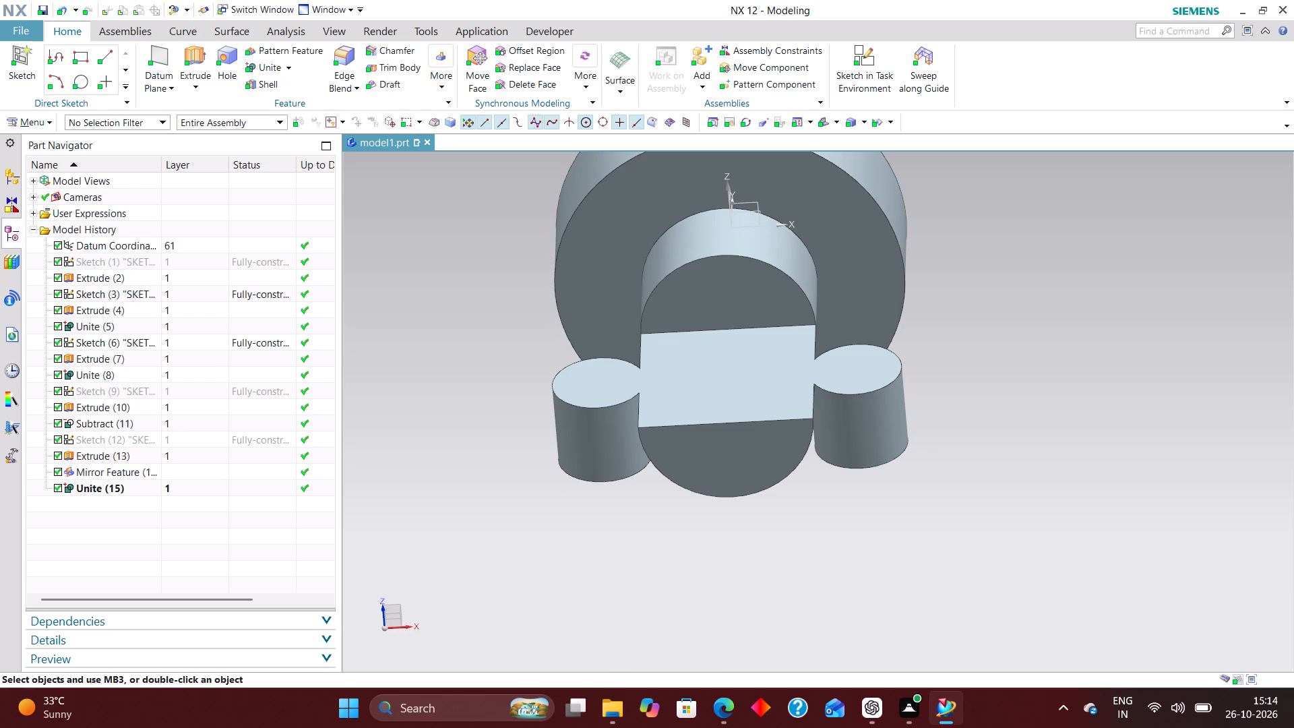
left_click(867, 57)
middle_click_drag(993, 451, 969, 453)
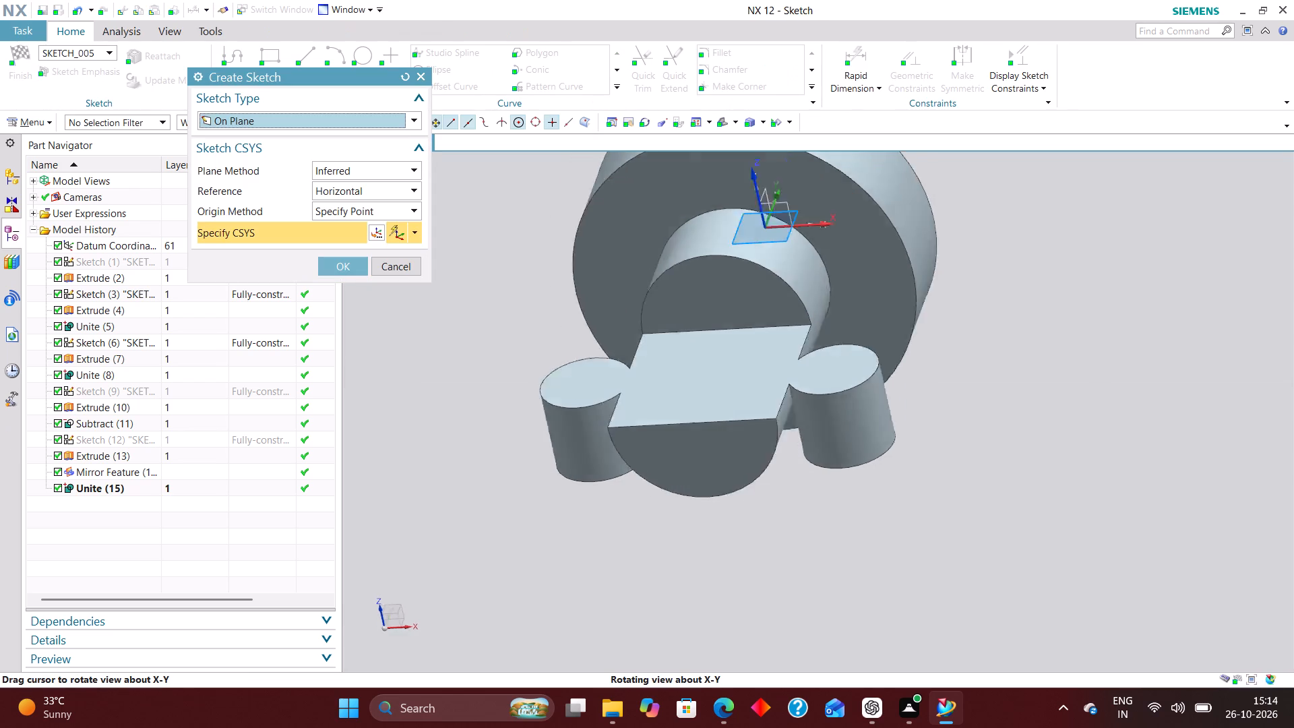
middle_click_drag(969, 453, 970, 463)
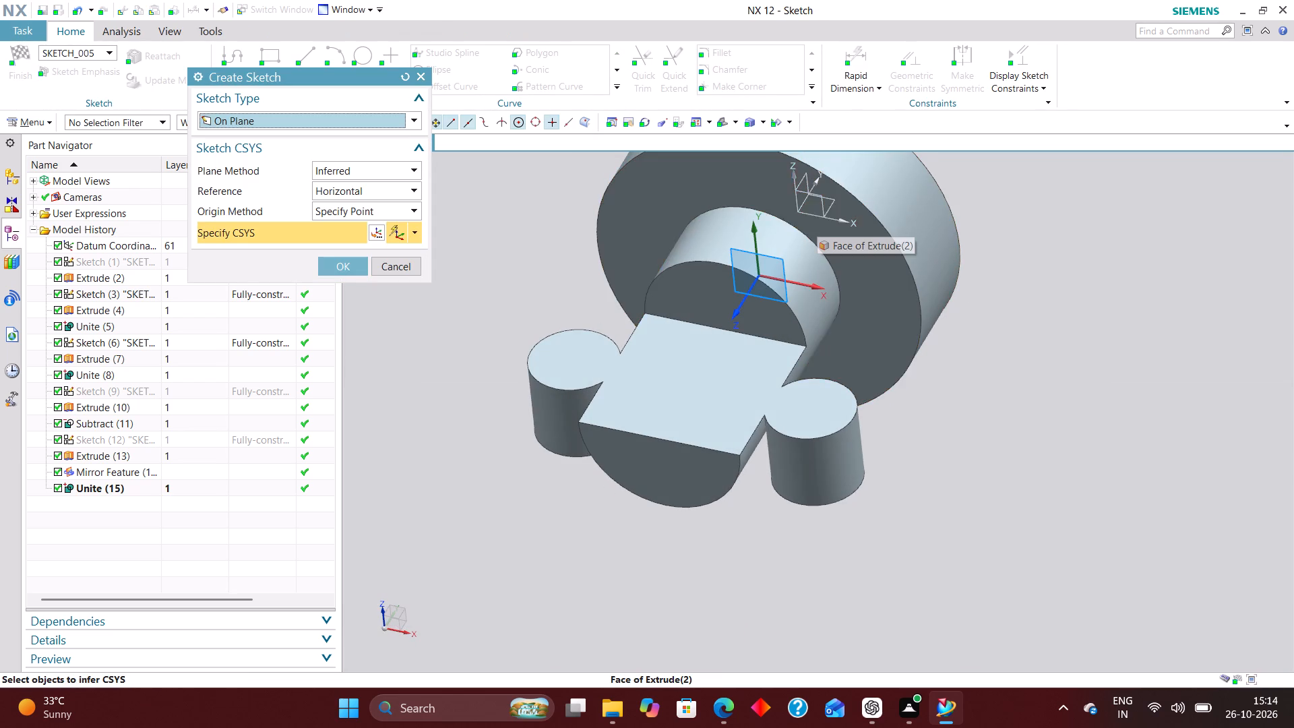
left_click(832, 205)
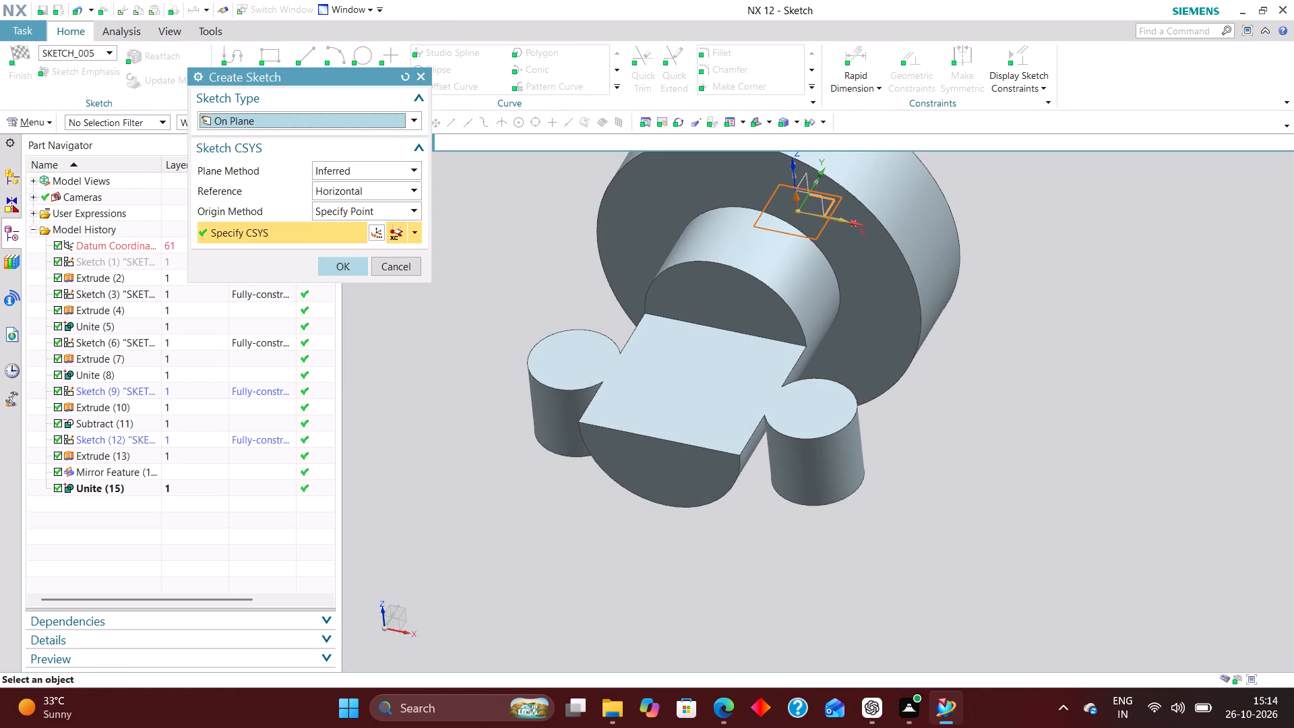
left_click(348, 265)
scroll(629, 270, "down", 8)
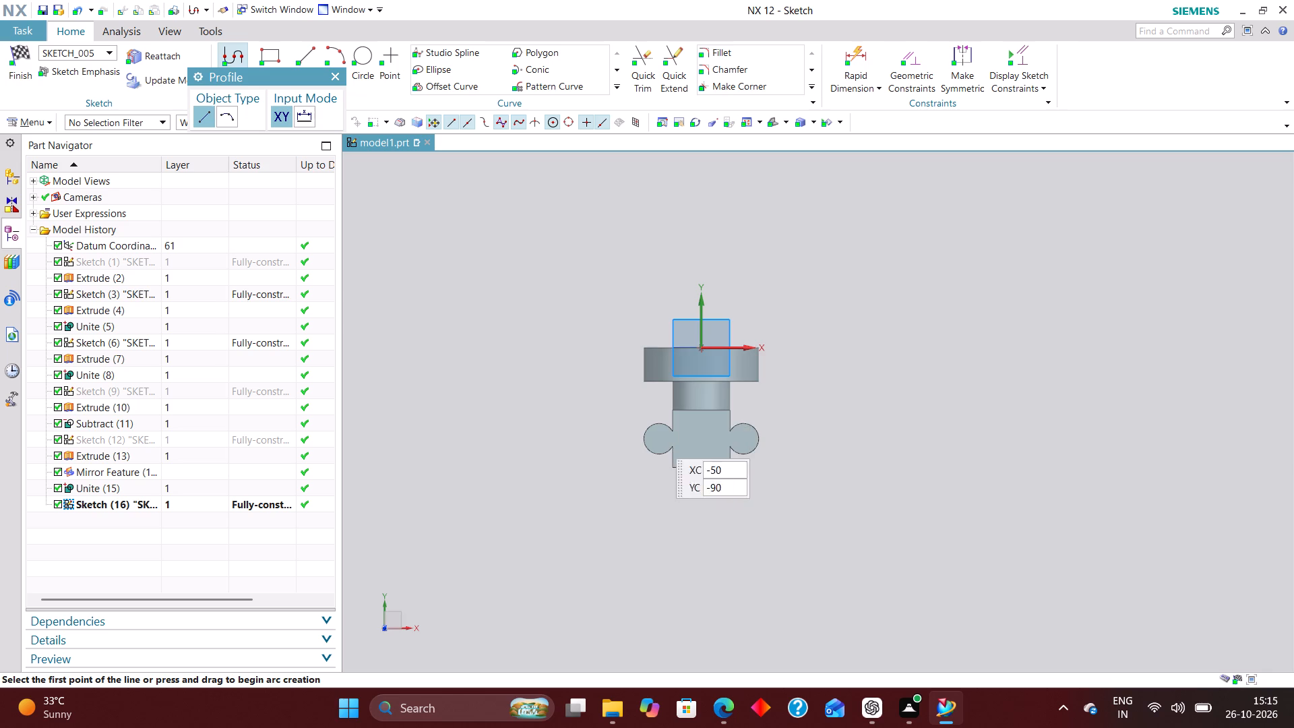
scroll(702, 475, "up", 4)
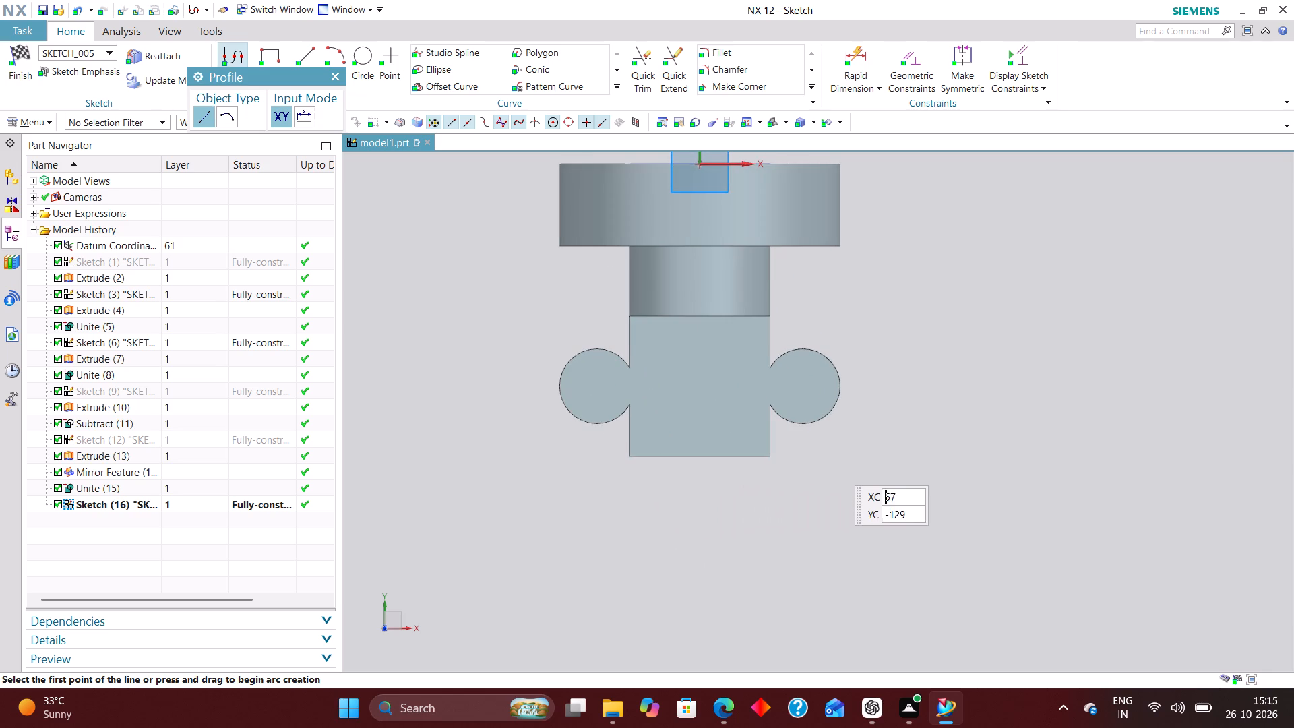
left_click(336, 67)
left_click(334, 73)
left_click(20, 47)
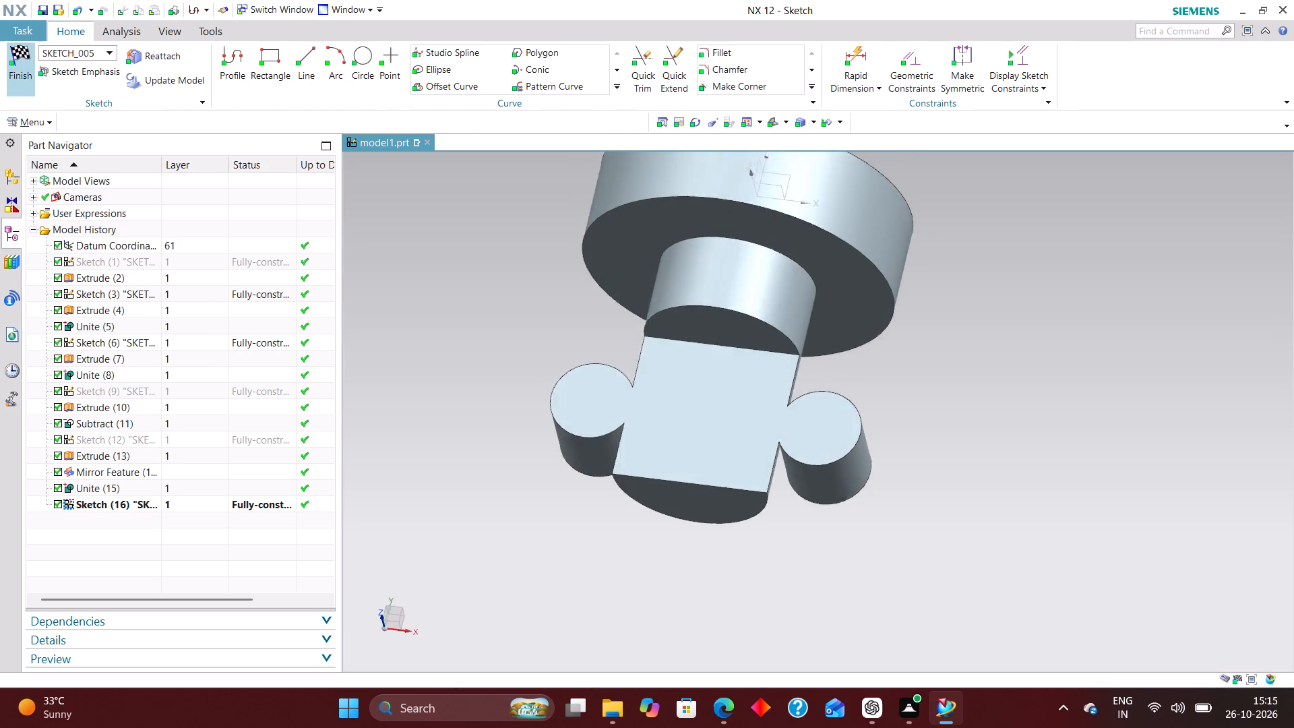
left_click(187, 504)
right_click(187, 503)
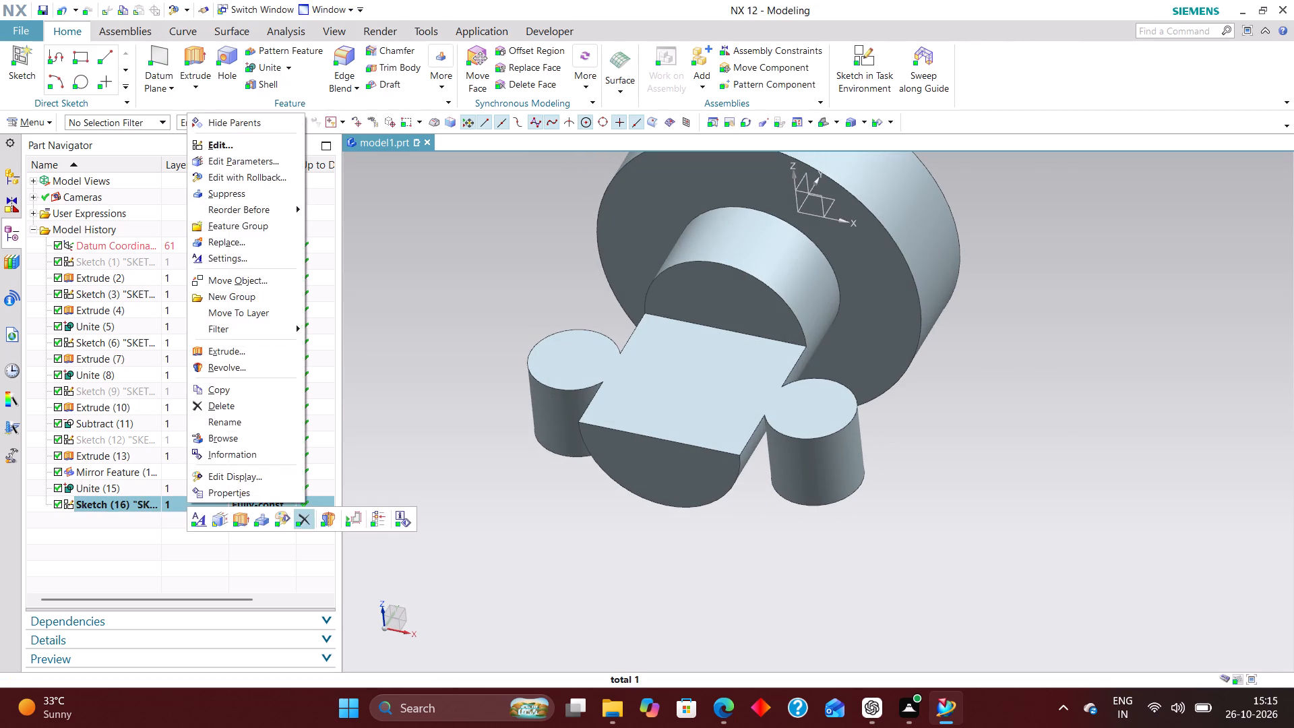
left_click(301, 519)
Start a sketch on the datum YZ plane and draw a rectangle about 39 mm wide enclosing the side boss.
left_click(868, 53)
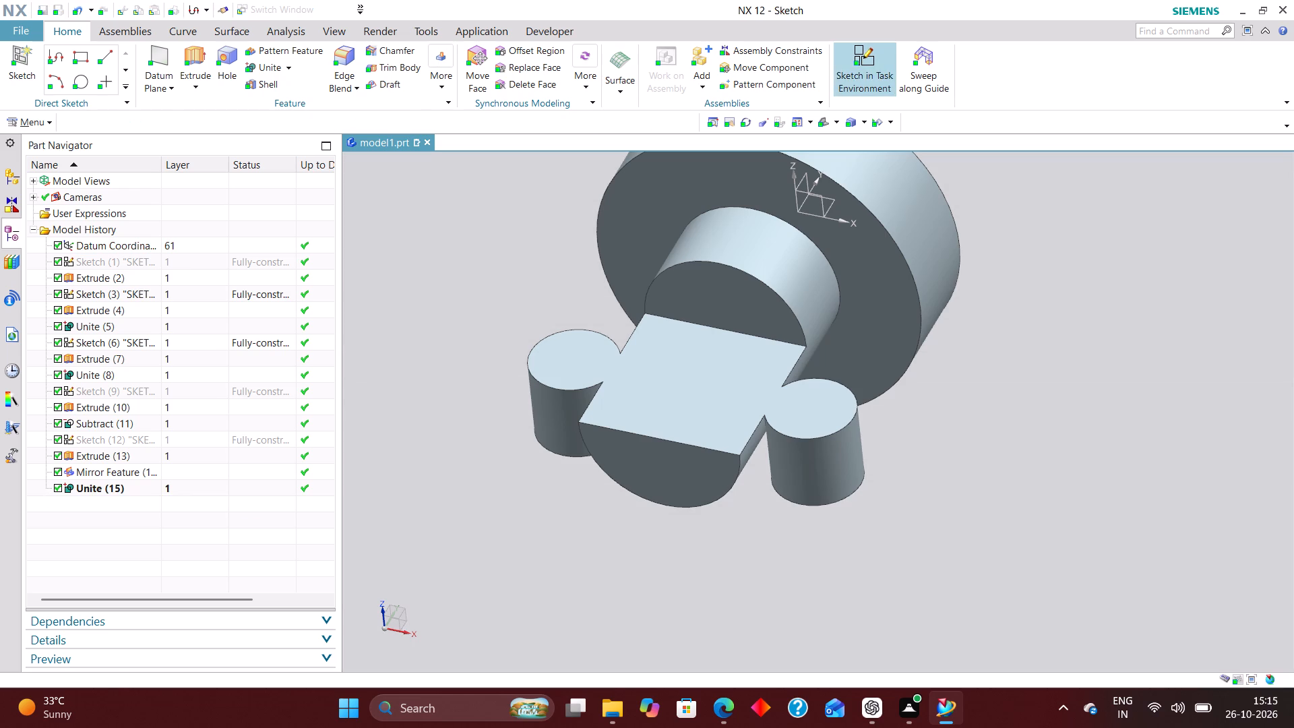
left_click(803, 178)
left_click(356, 269)
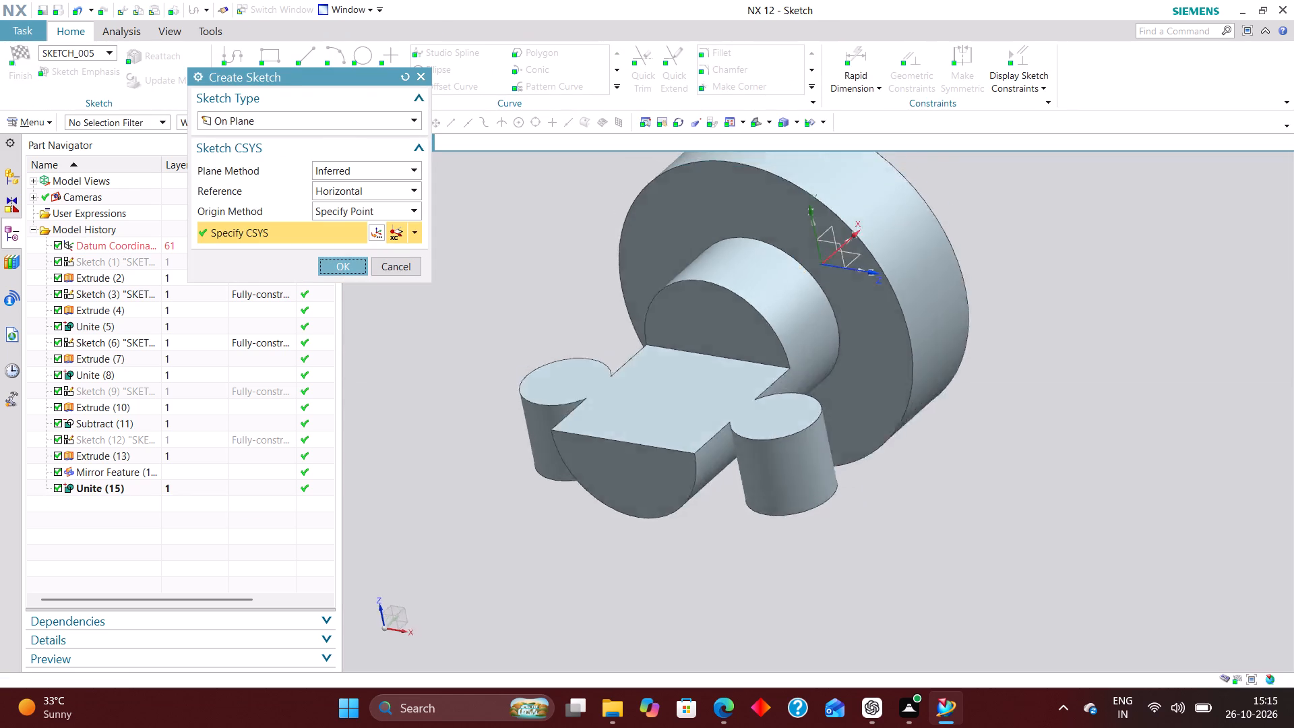
scroll(939, 358, "down", 2)
scroll(641, 423, "up", 3)
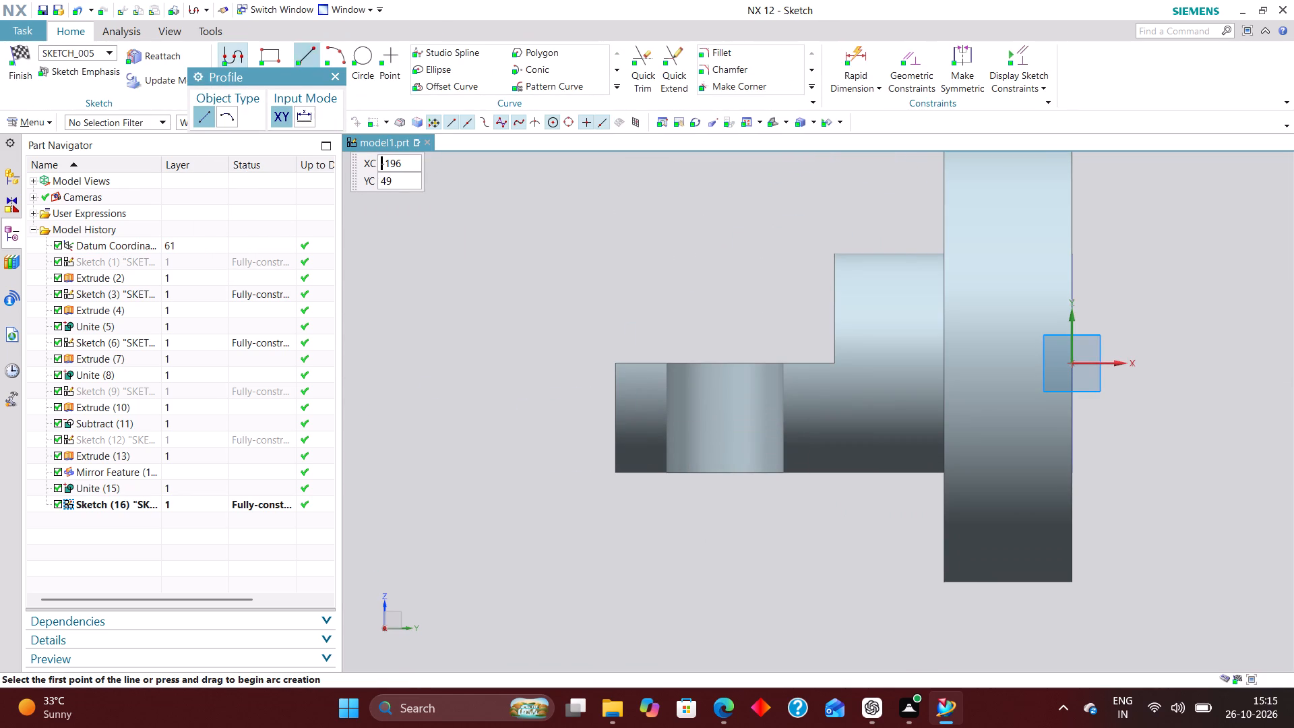
left_click(267, 57)
left_click(650, 331)
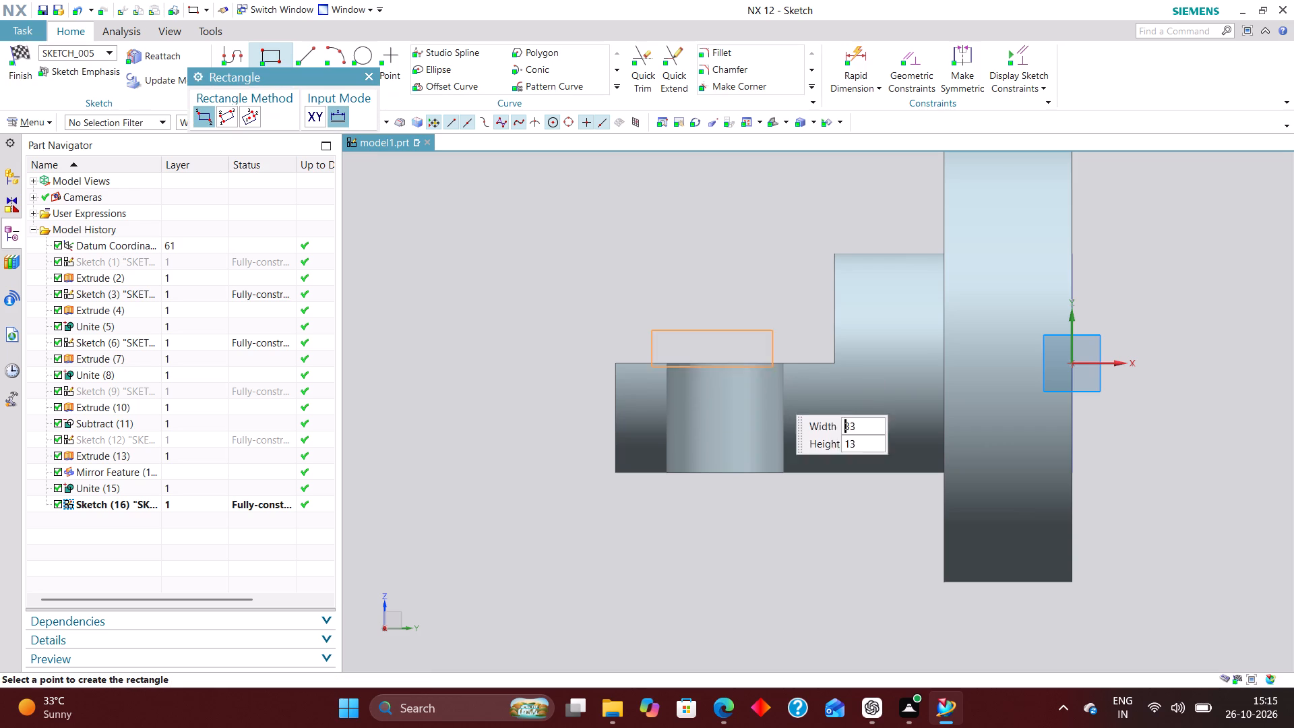
left_click(795, 516)
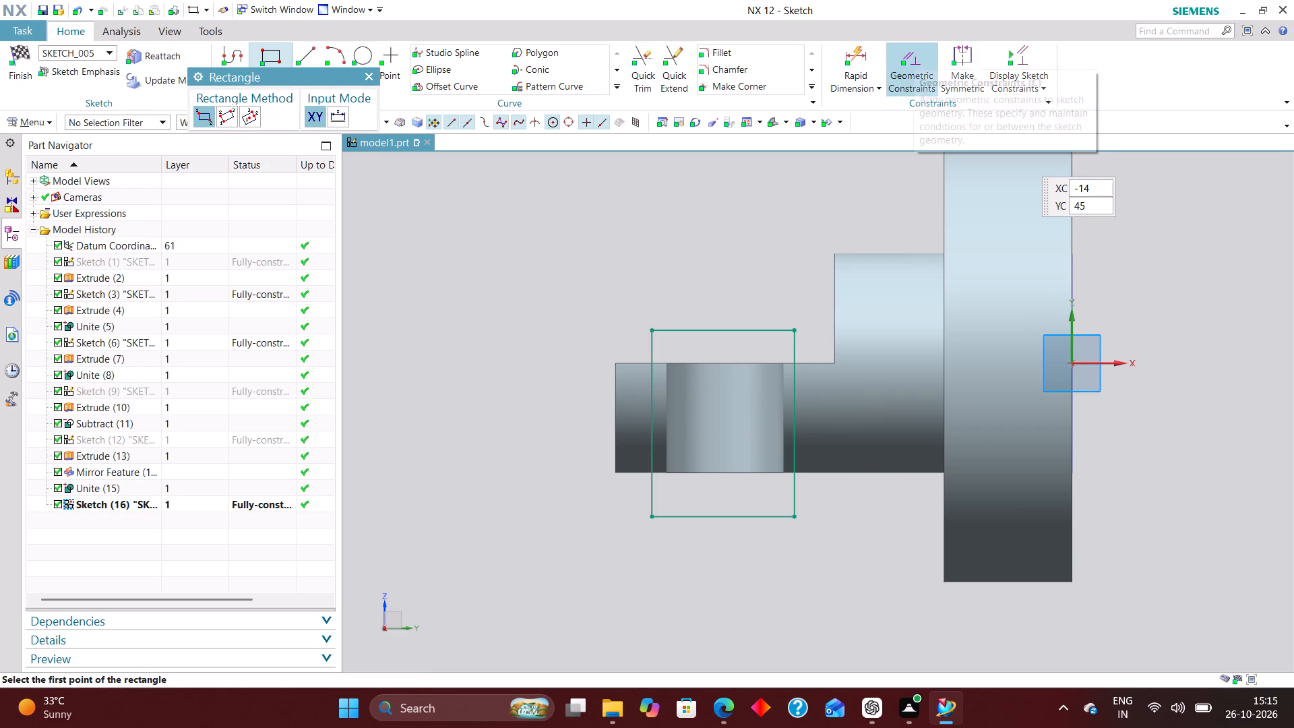
Constrain the midpoint of the rectangle's vertical side nearest the flange to lie on the sketch's X axis.
left_click(913, 54)
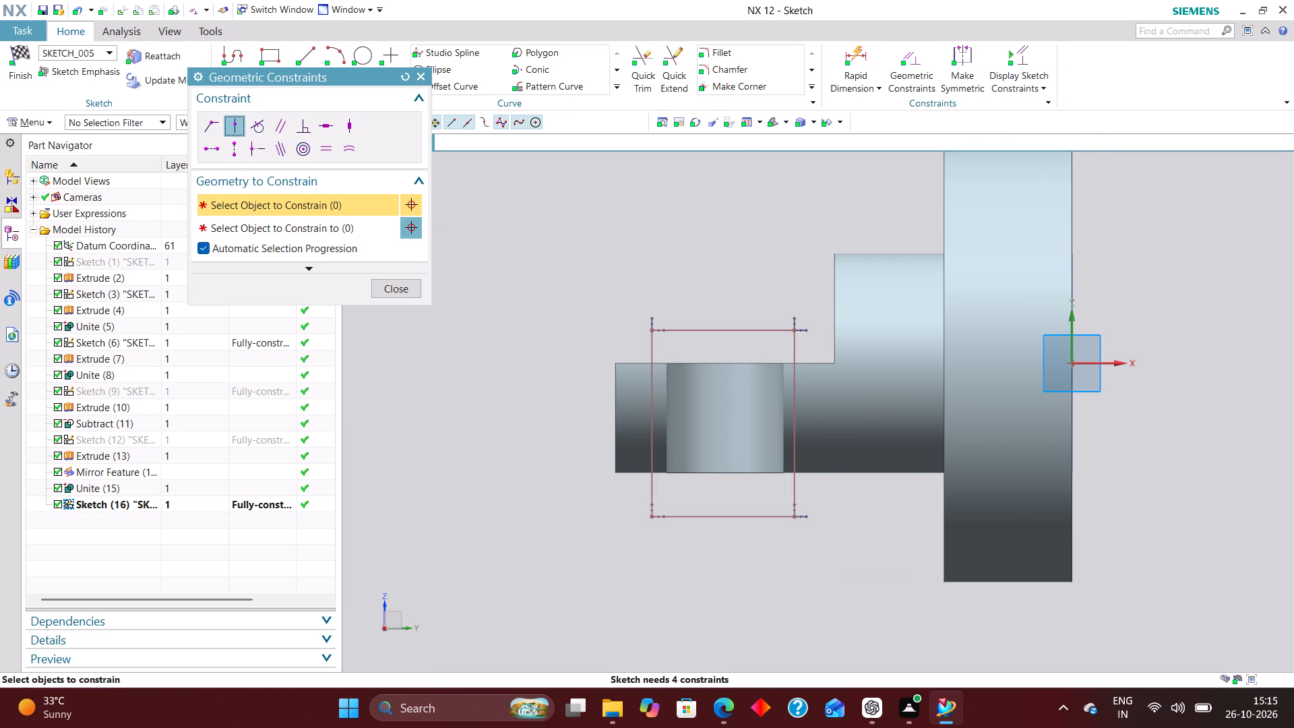
left_click(795, 425)
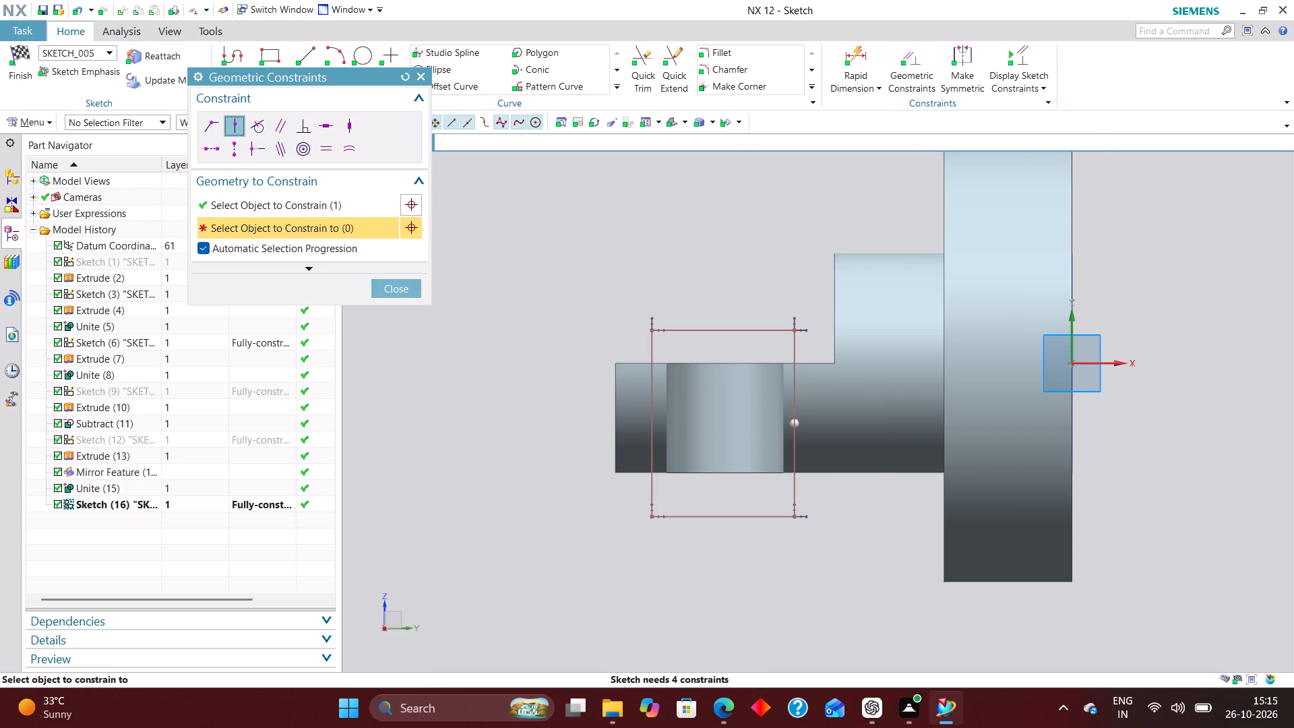
left_click(1113, 365)
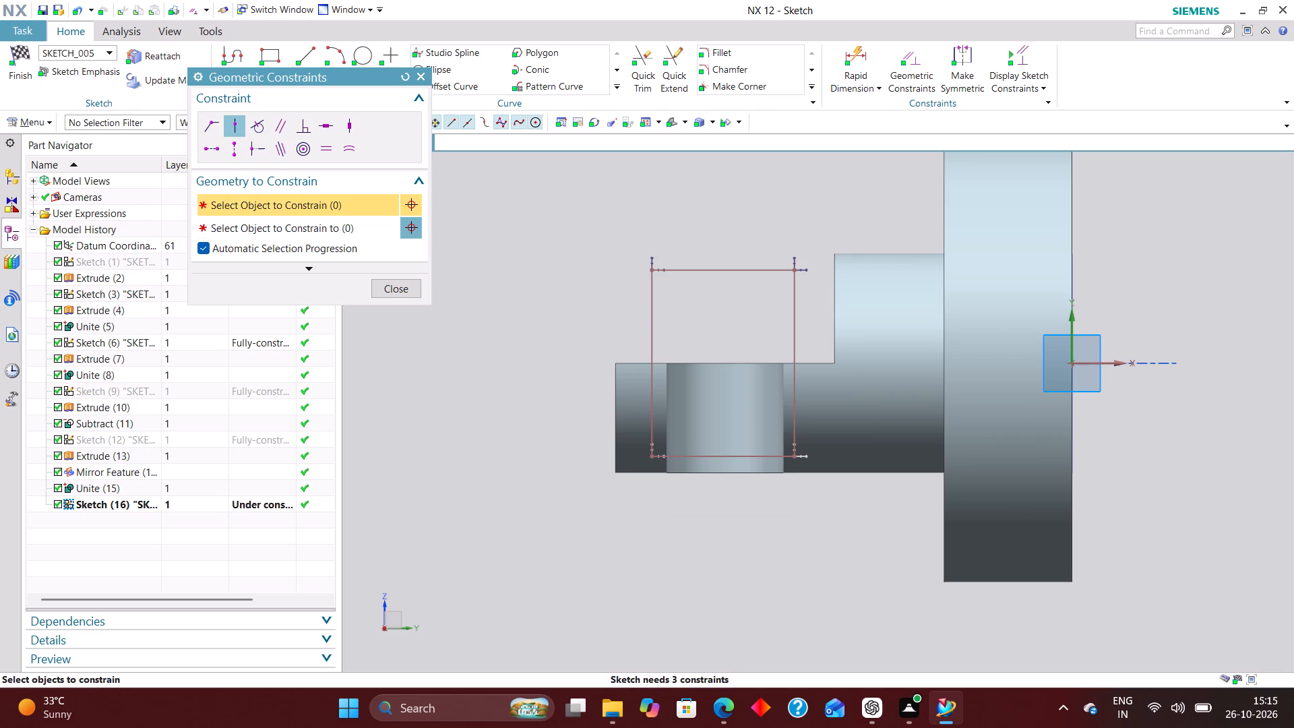
left_click(398, 282)
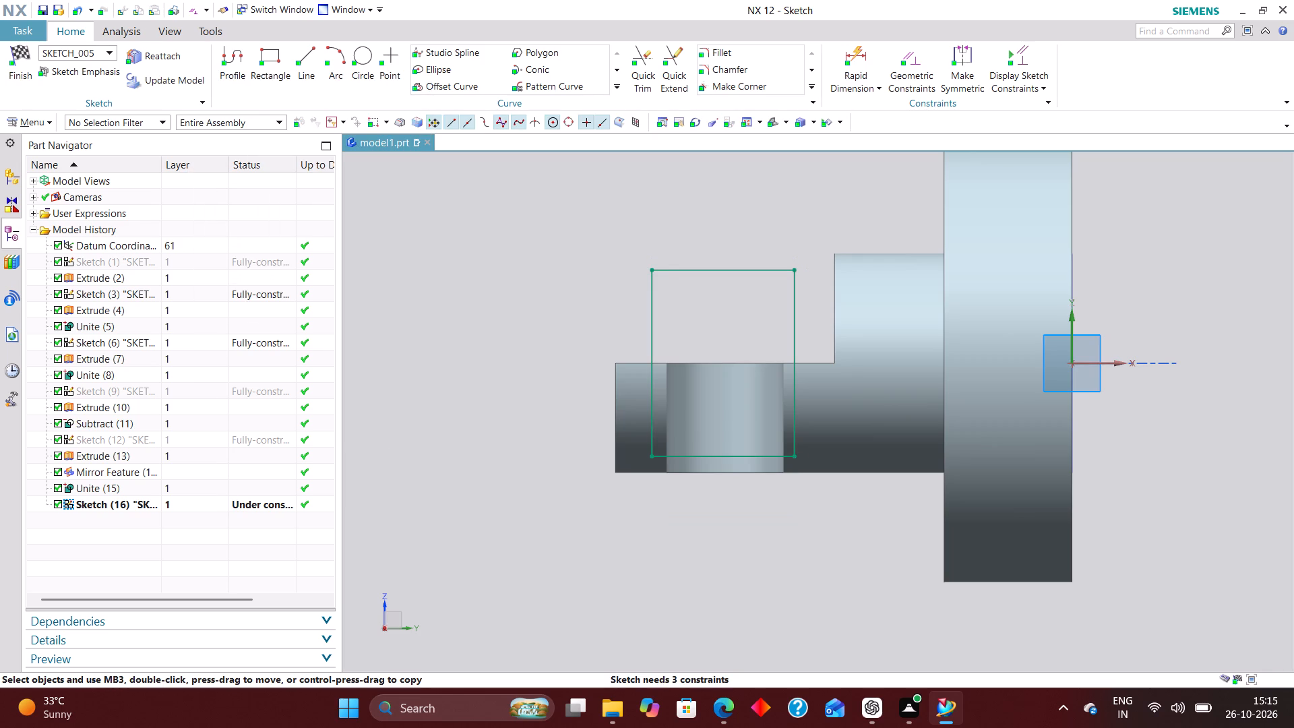
Stretch the rectangle in height by moving its lower edge down past the bottom of the side boss.
left_click_drag(720, 455, 729, 523)
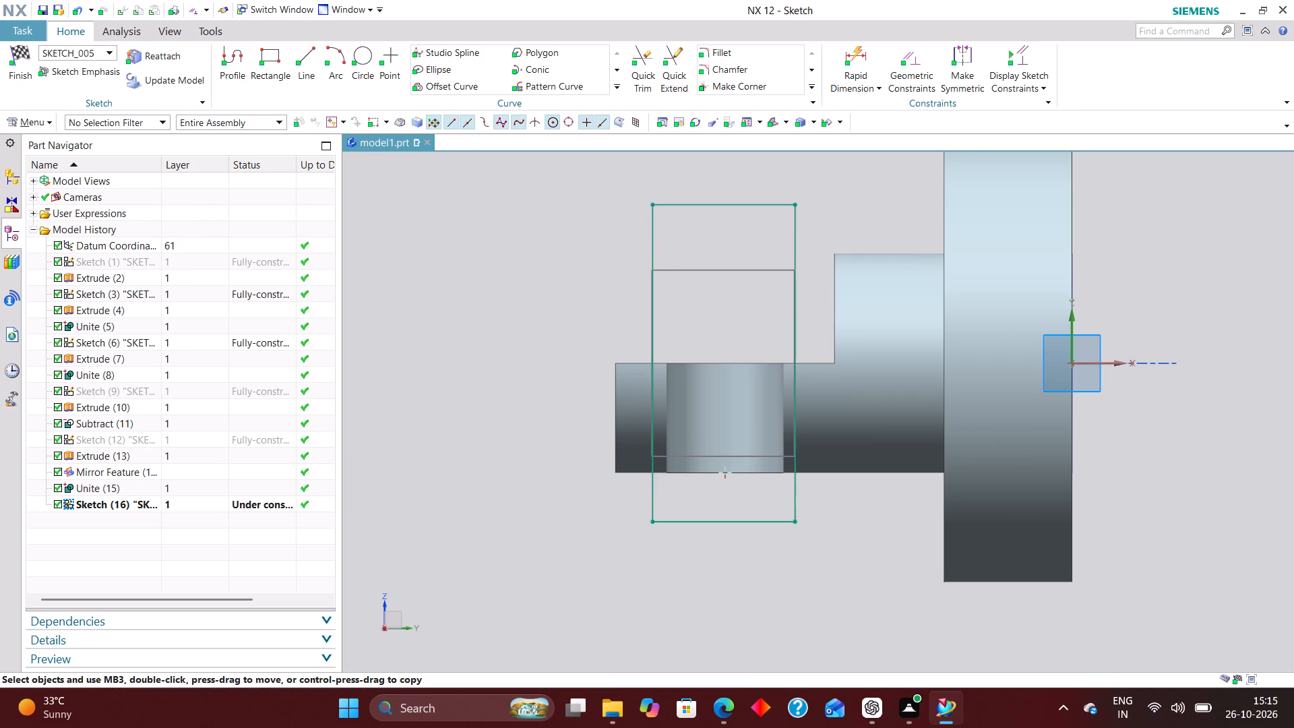
left_click_drag(729, 523, 730, 523)
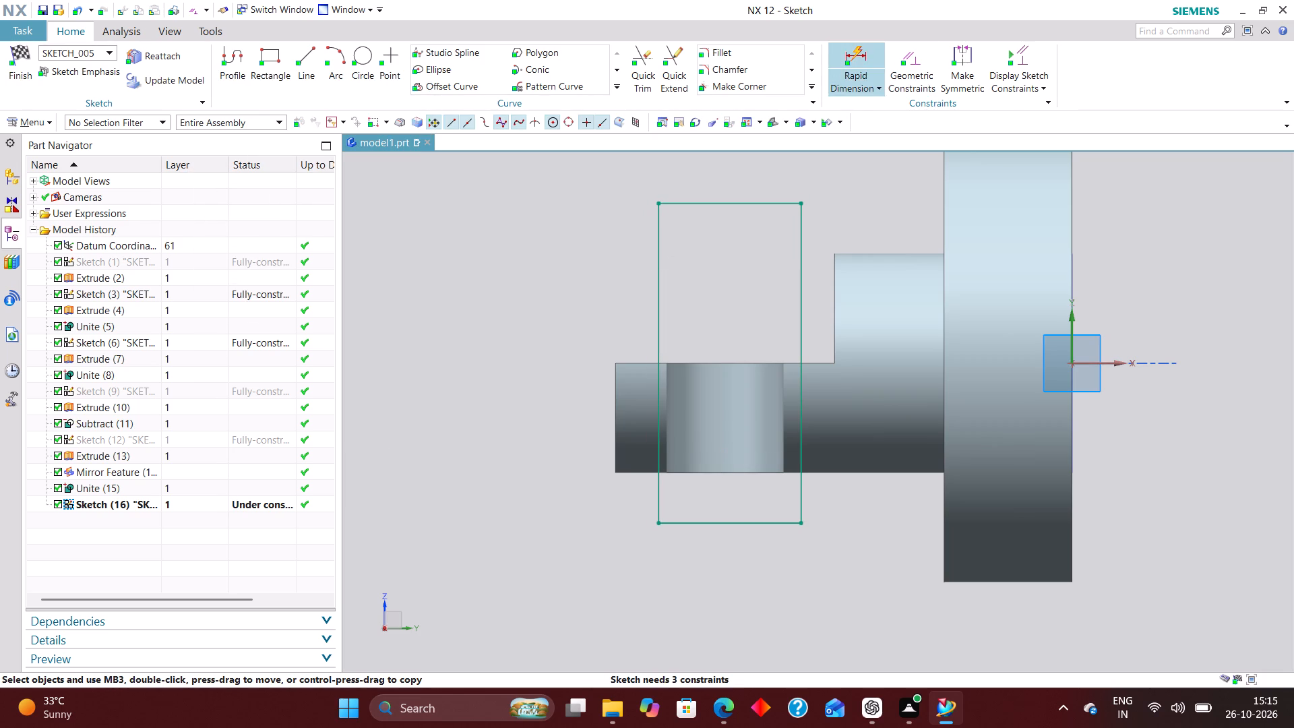
Dimension the rectangle's lower horizontal edge to a width of 30 mm.
left_click(861, 49)
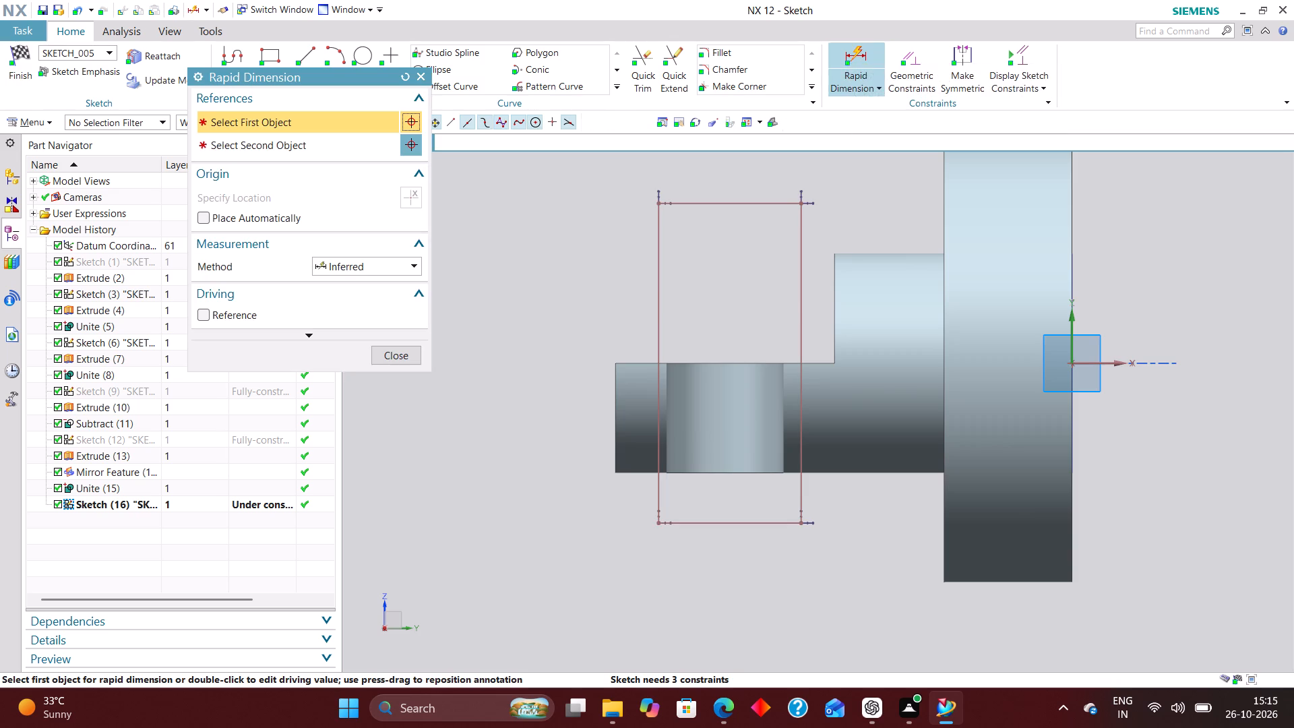
left_click(774, 526)
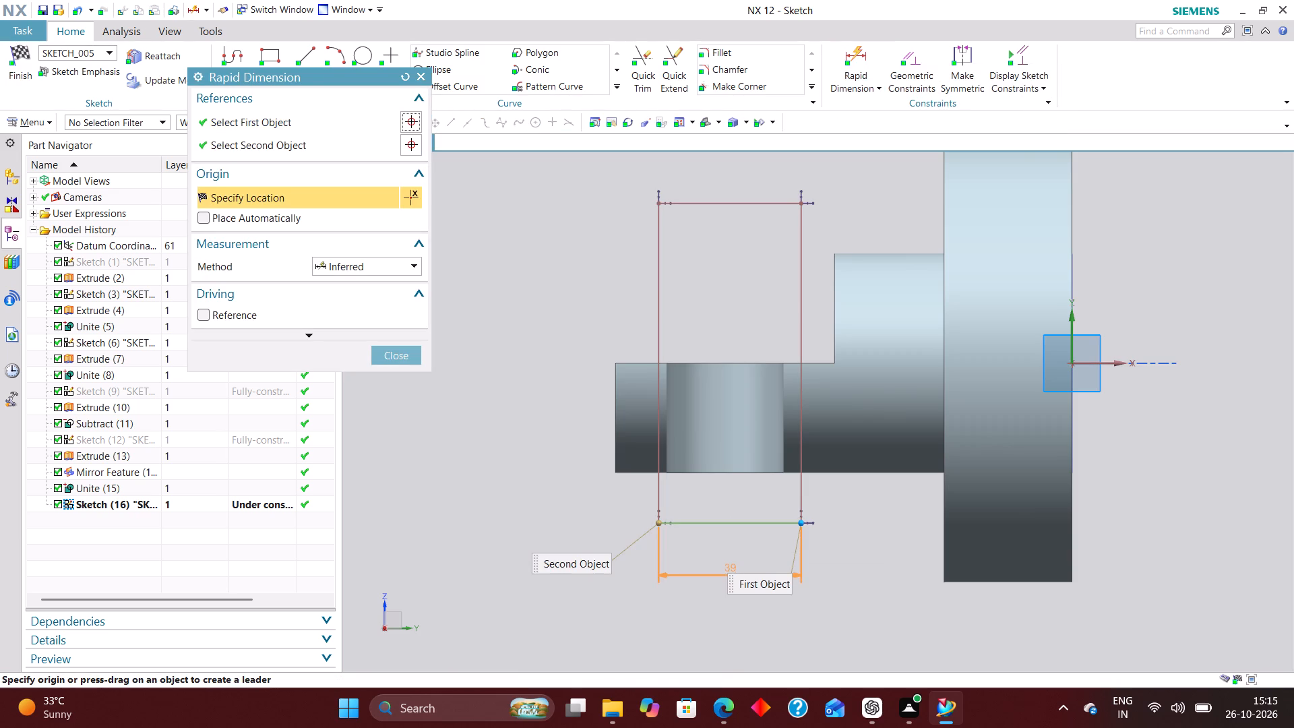
left_click(725, 566)
type("30")
key("Return")
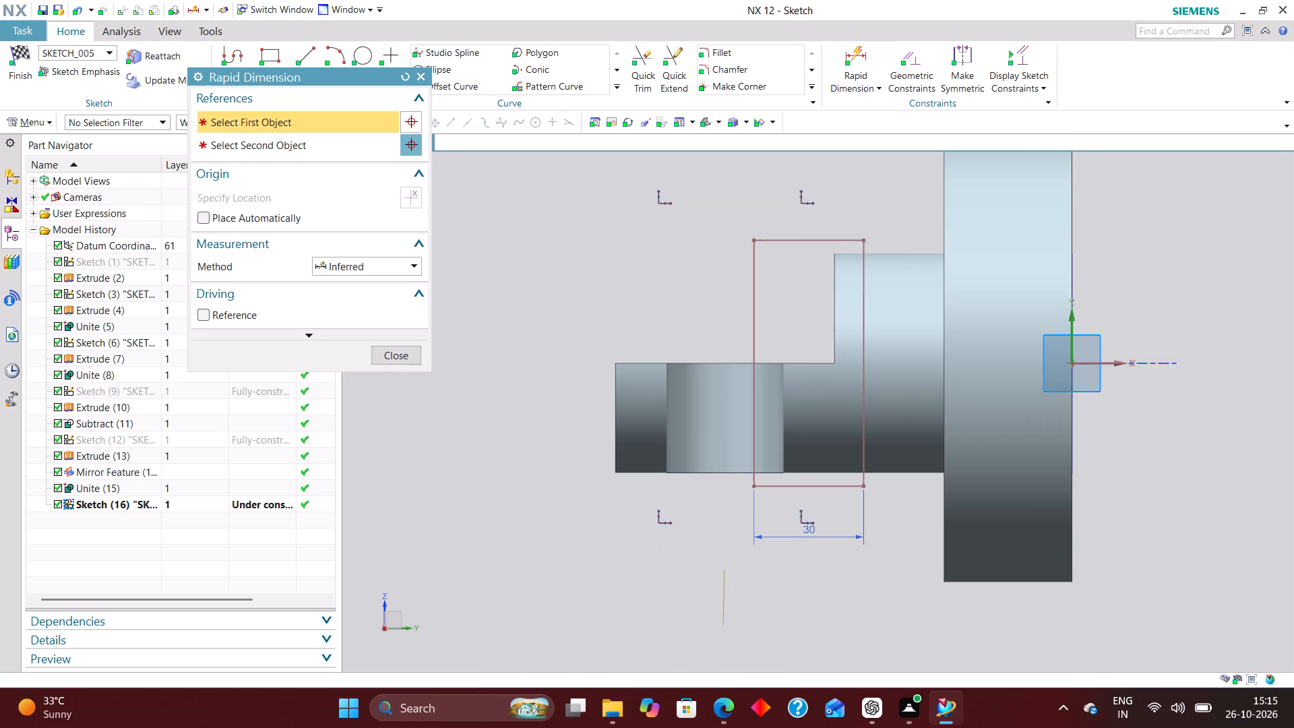
Dimension the horizontal distance from the midpoint of the rectangle's lower edge to the flange's outer face, setting it to 35+30+30 mm.
left_click(812, 486)
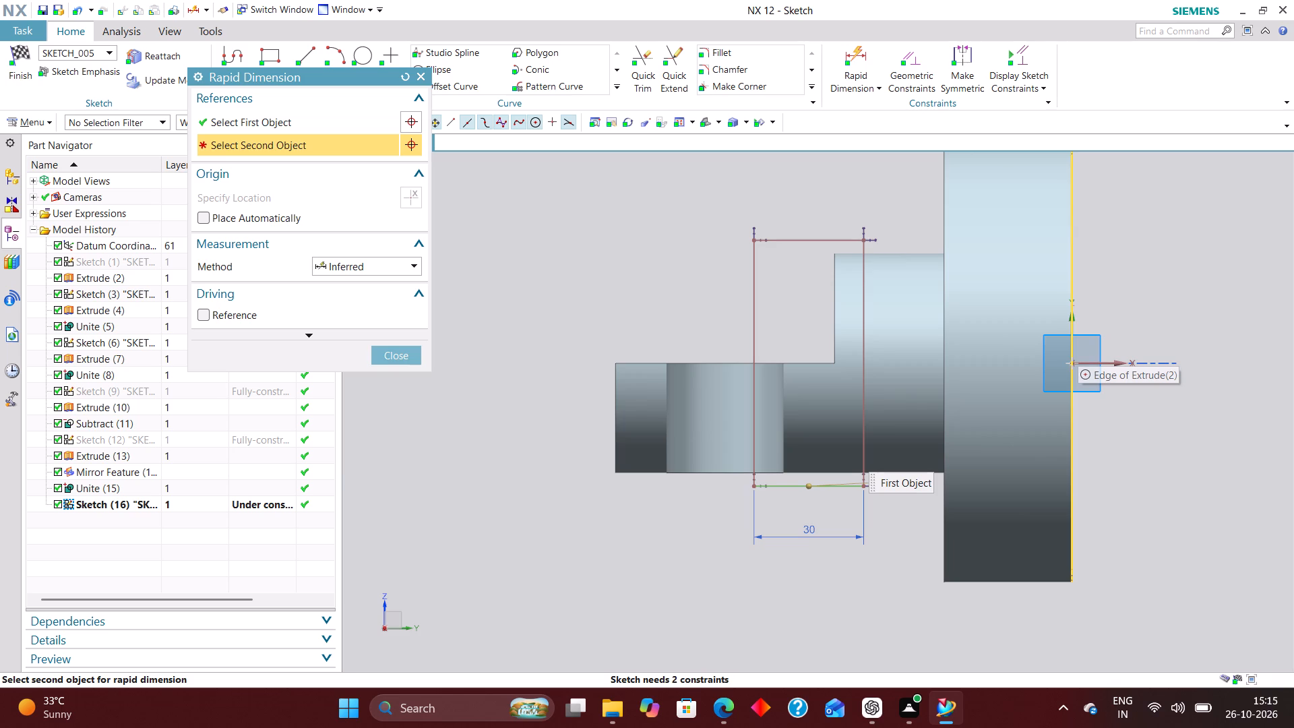
scroll(1070, 336, "up", 6)
left_click(1074, 413)
scroll(1004, 335, "down", 7)
scroll(960, 460, "down", 7)
scroll(915, 427, "down", 5)
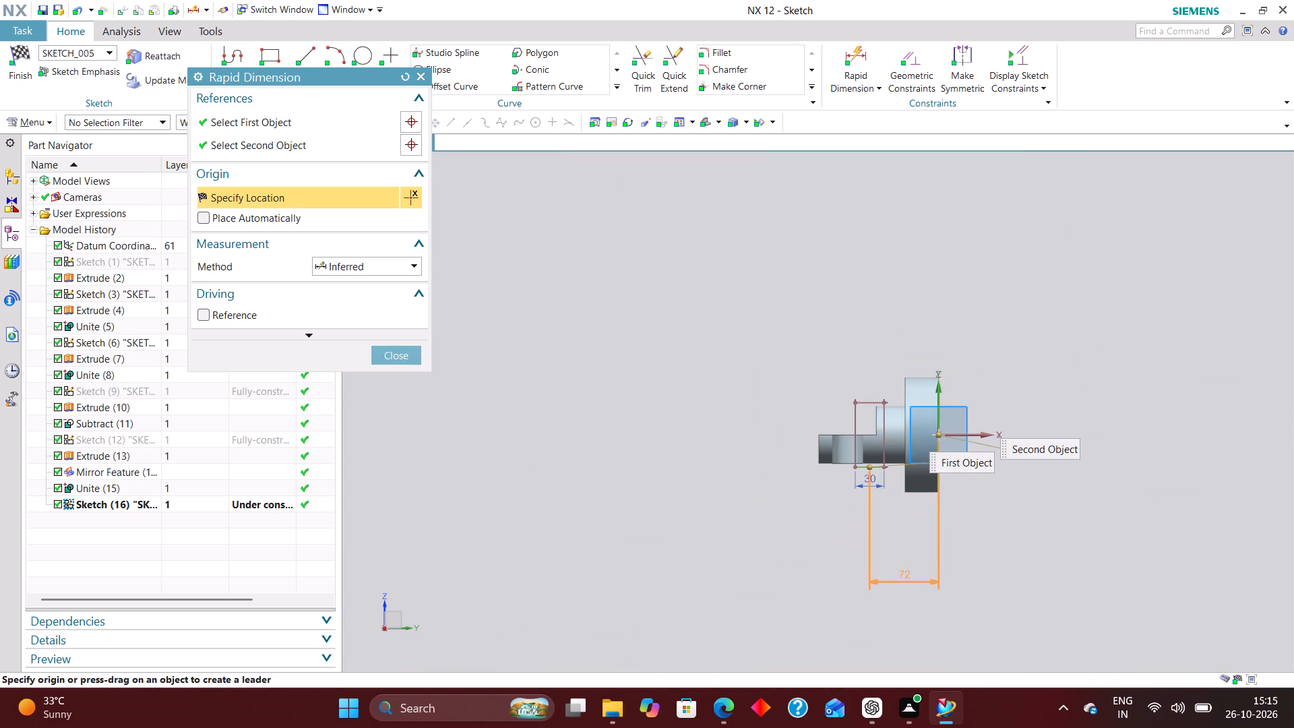
left_click(906, 575)
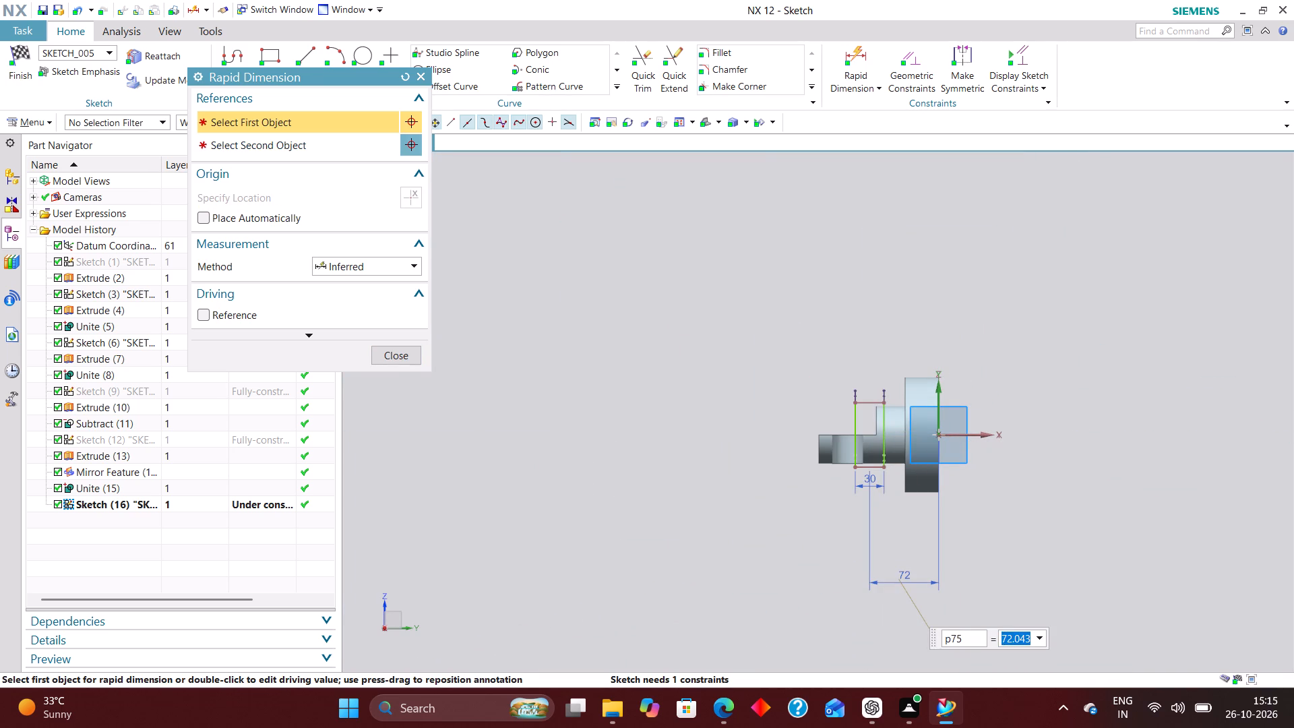
type("75")
key("Return")
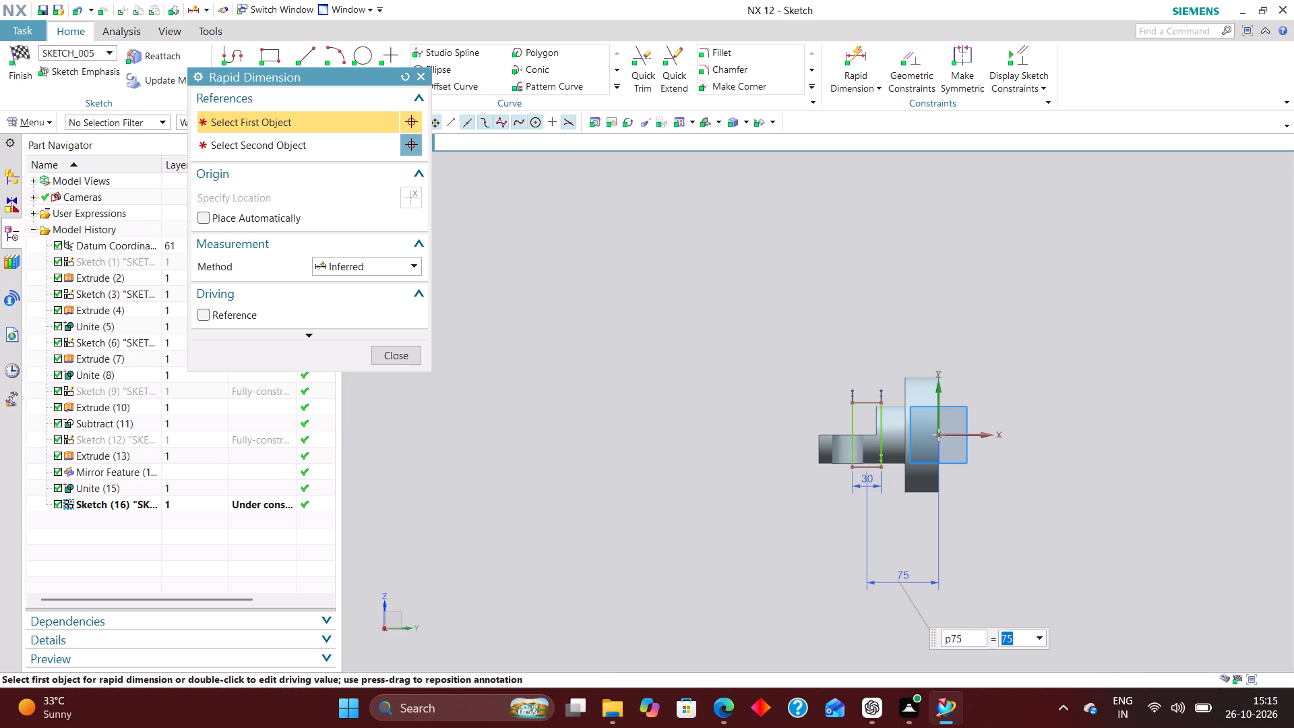
type("80")
key("Return")
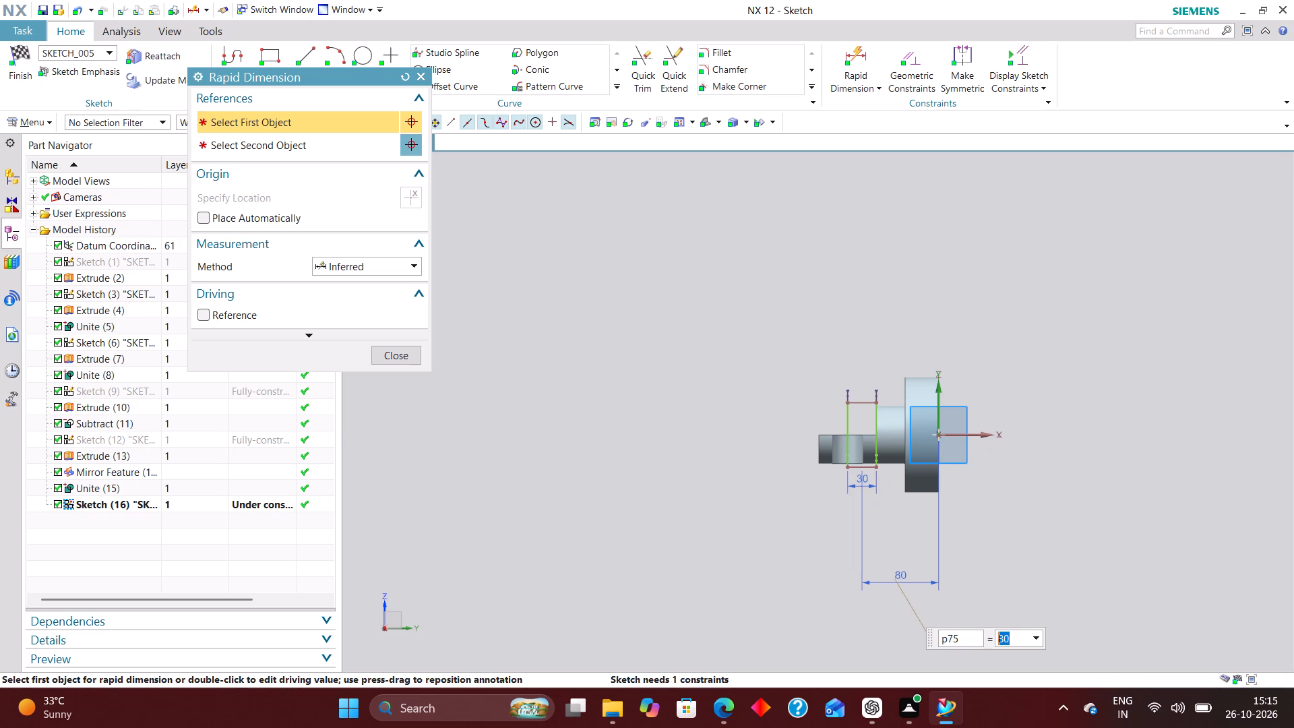
scroll(840, 516, "up", 3)
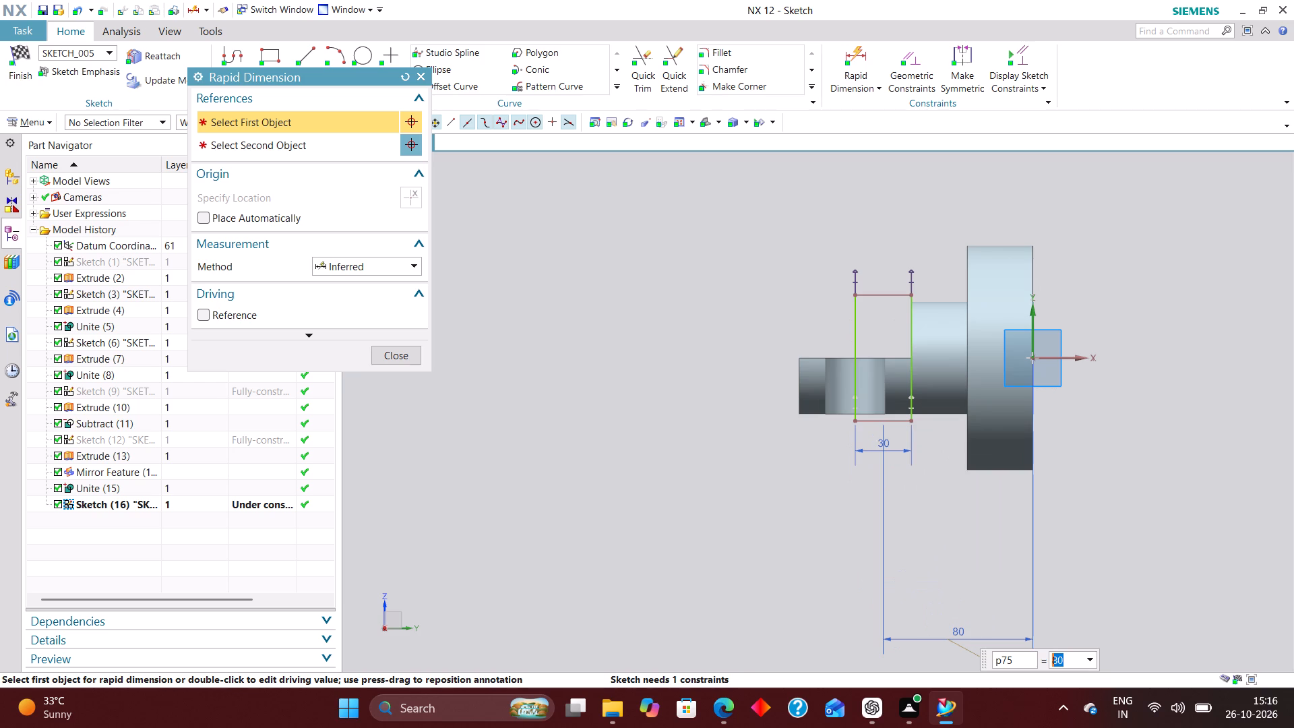
type("35+")
type("30+")
type("30")
key("Return")
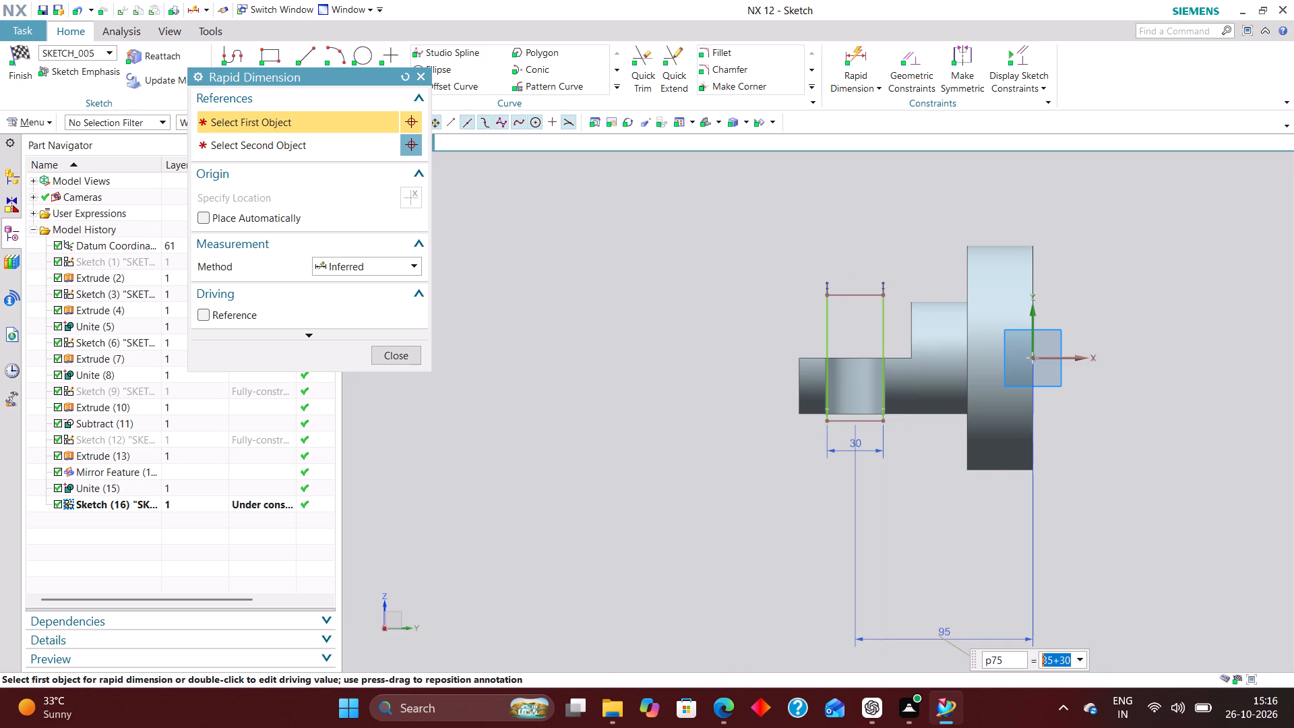
Dimension the rectangle's vertical side and set its height to 60 mm.
scroll(841, 437, "up", 5)
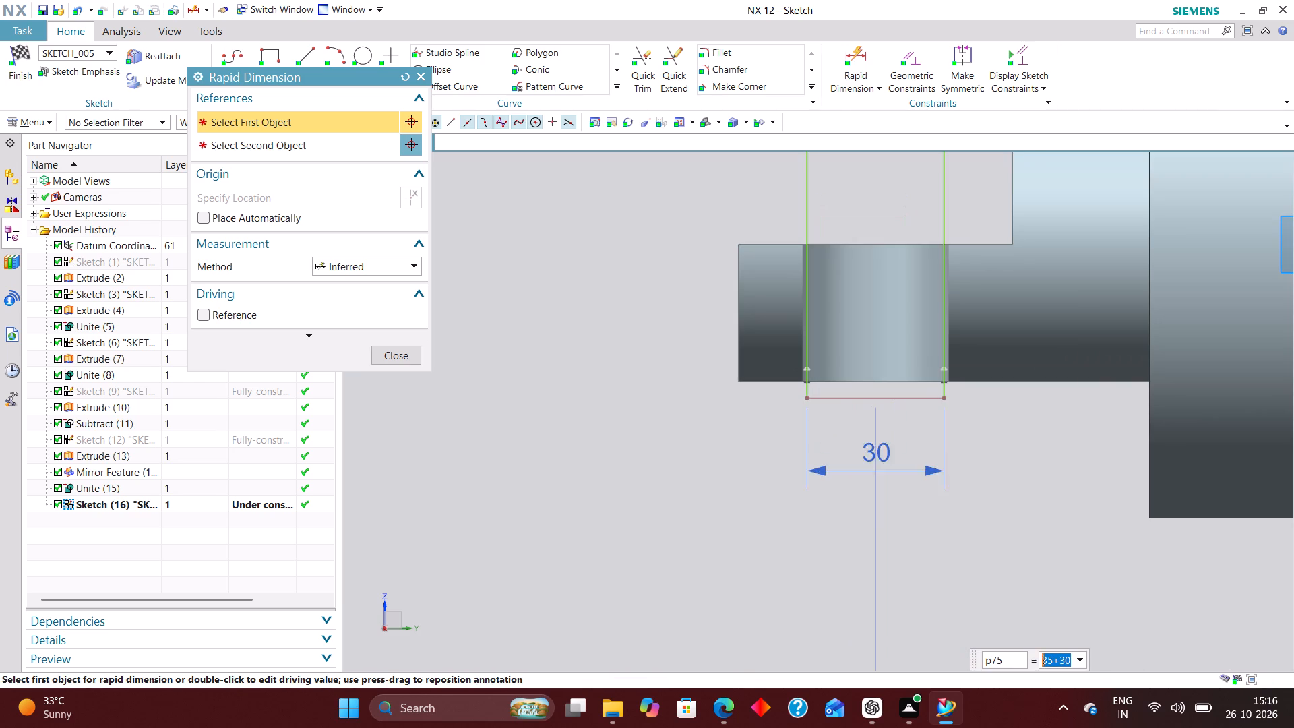
scroll(838, 404, "up", 3)
scroll(864, 394, "down", 5)
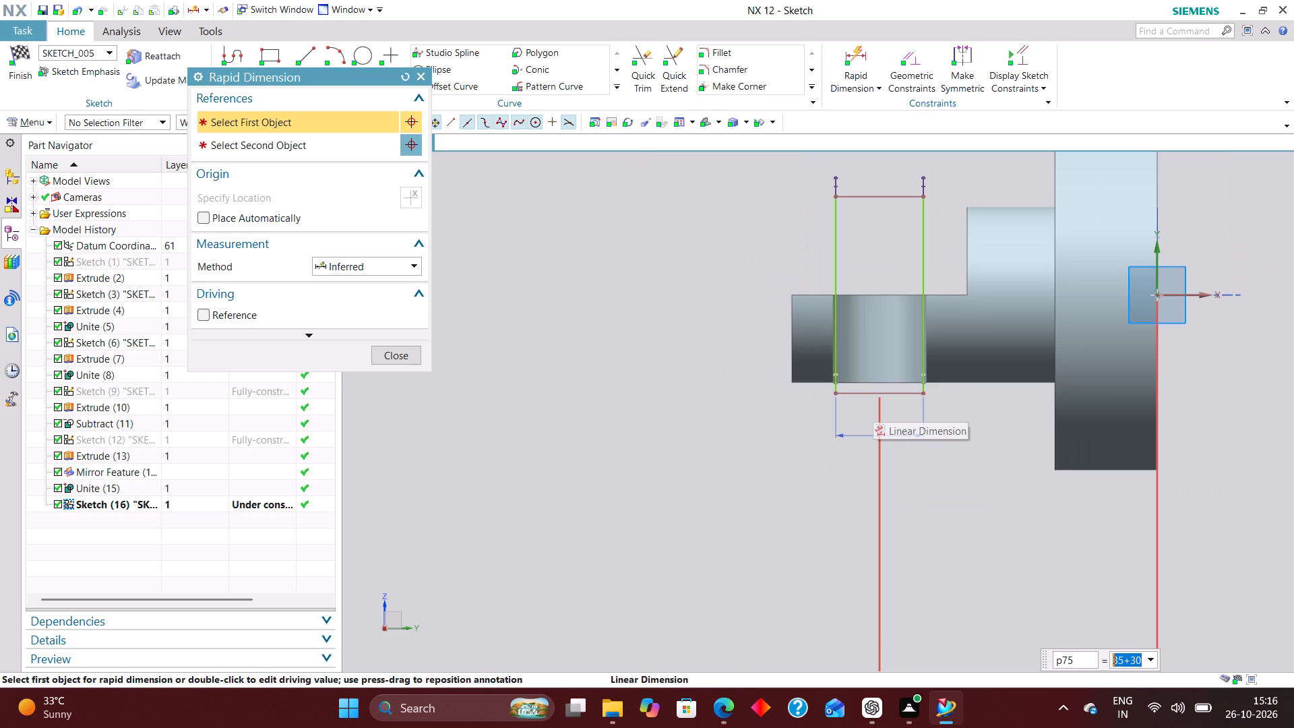
scroll(866, 402, "down", 2)
scroll(870, 435, "up", 3)
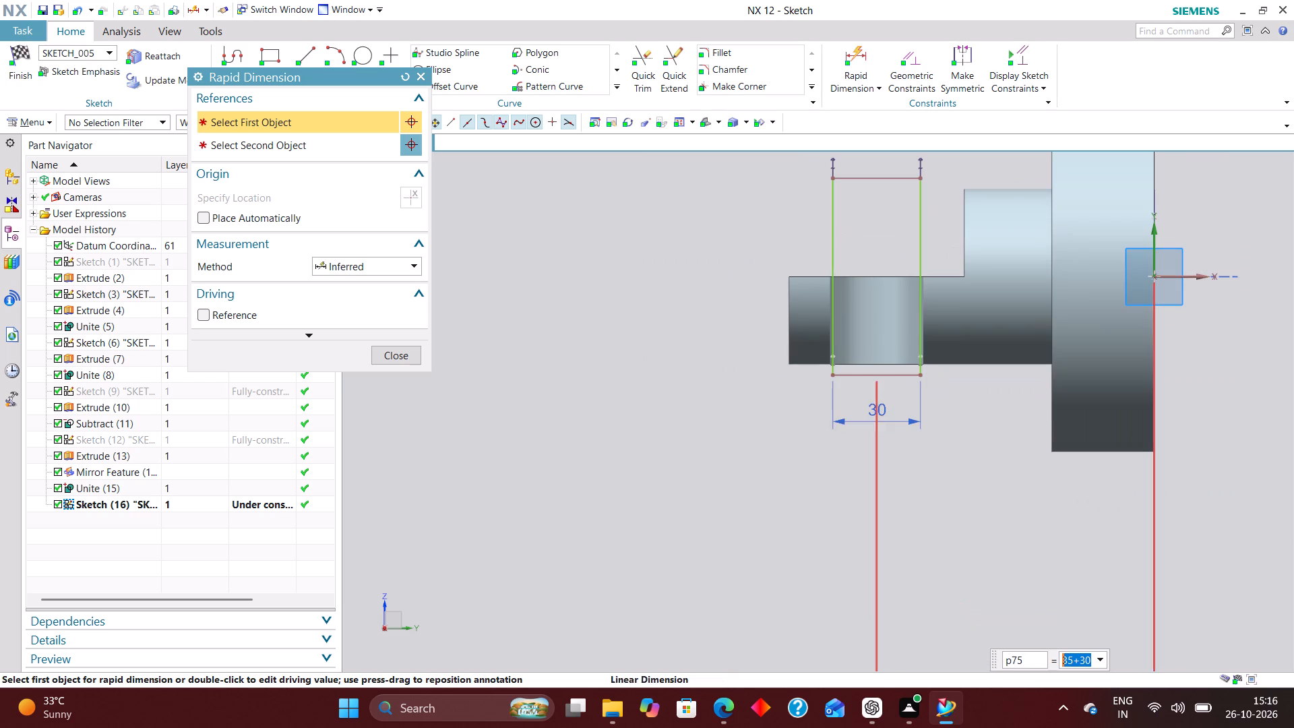
left_click(836, 241)
left_click(722, 272)
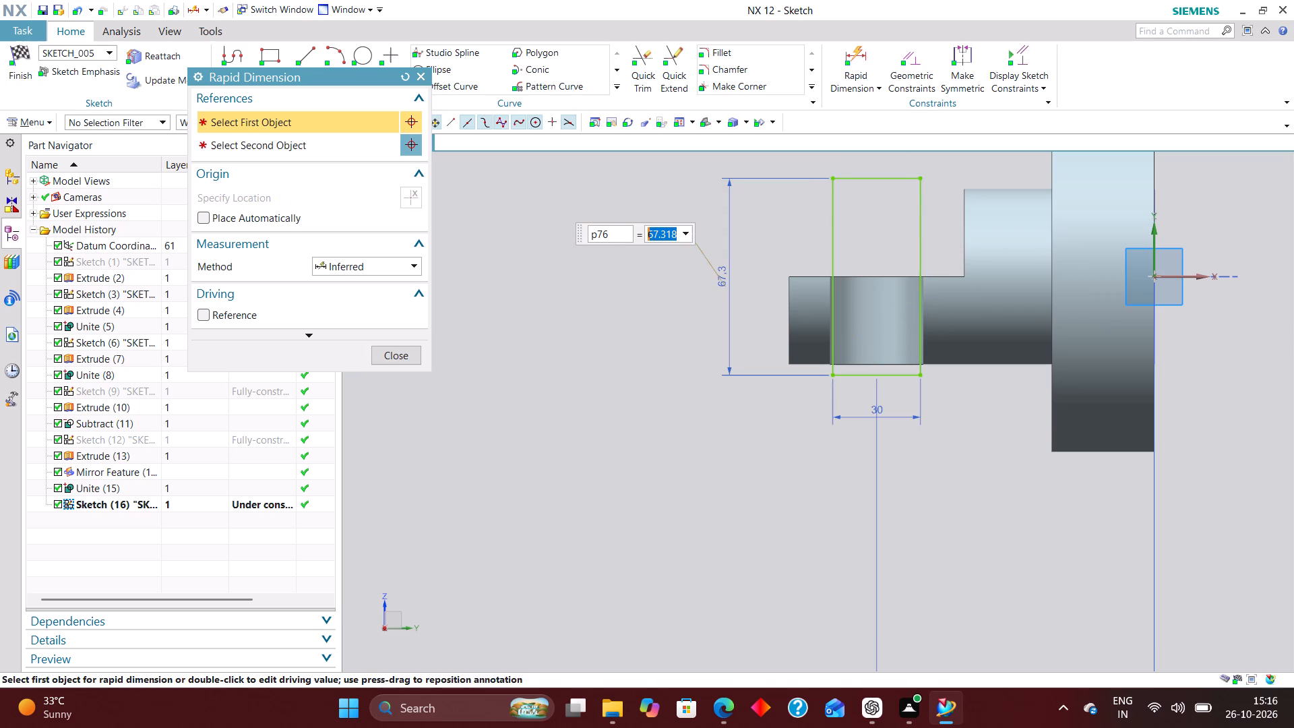
key("6")
key("BackSpace")
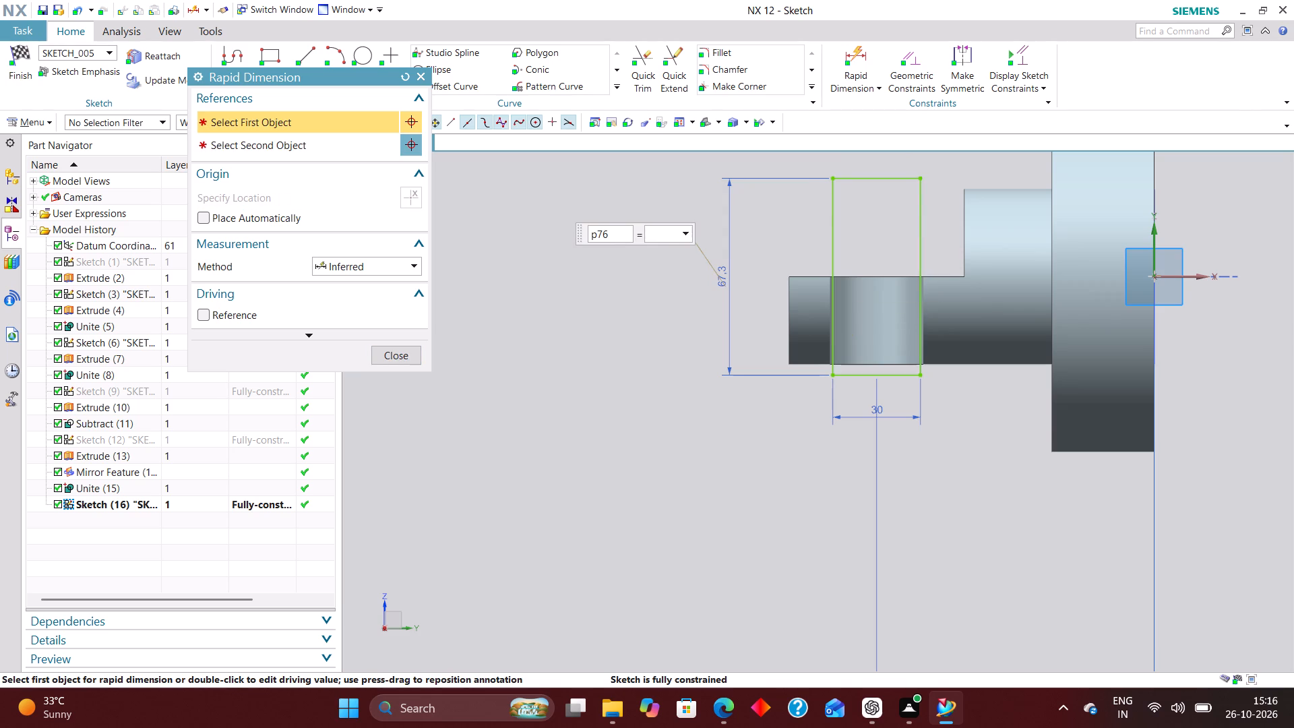
type("30")
key("Return")
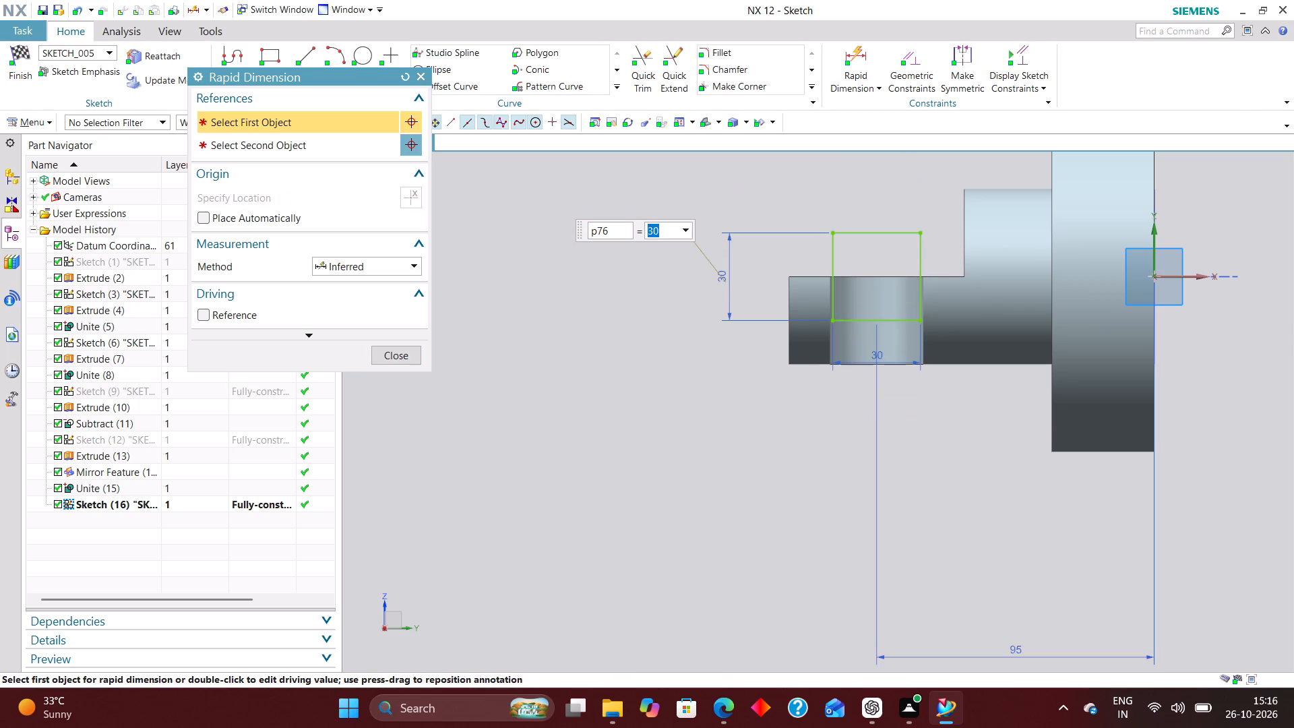
type("60")
key("Return")
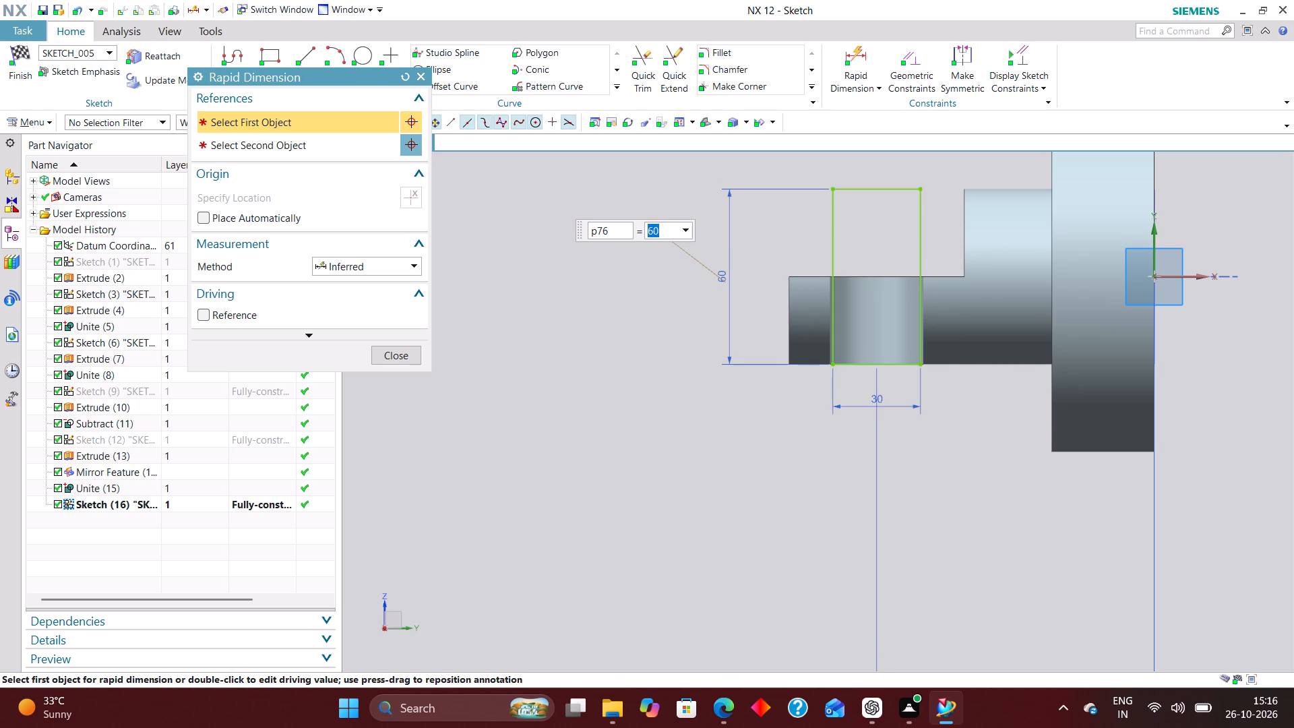
left_click(407, 363)
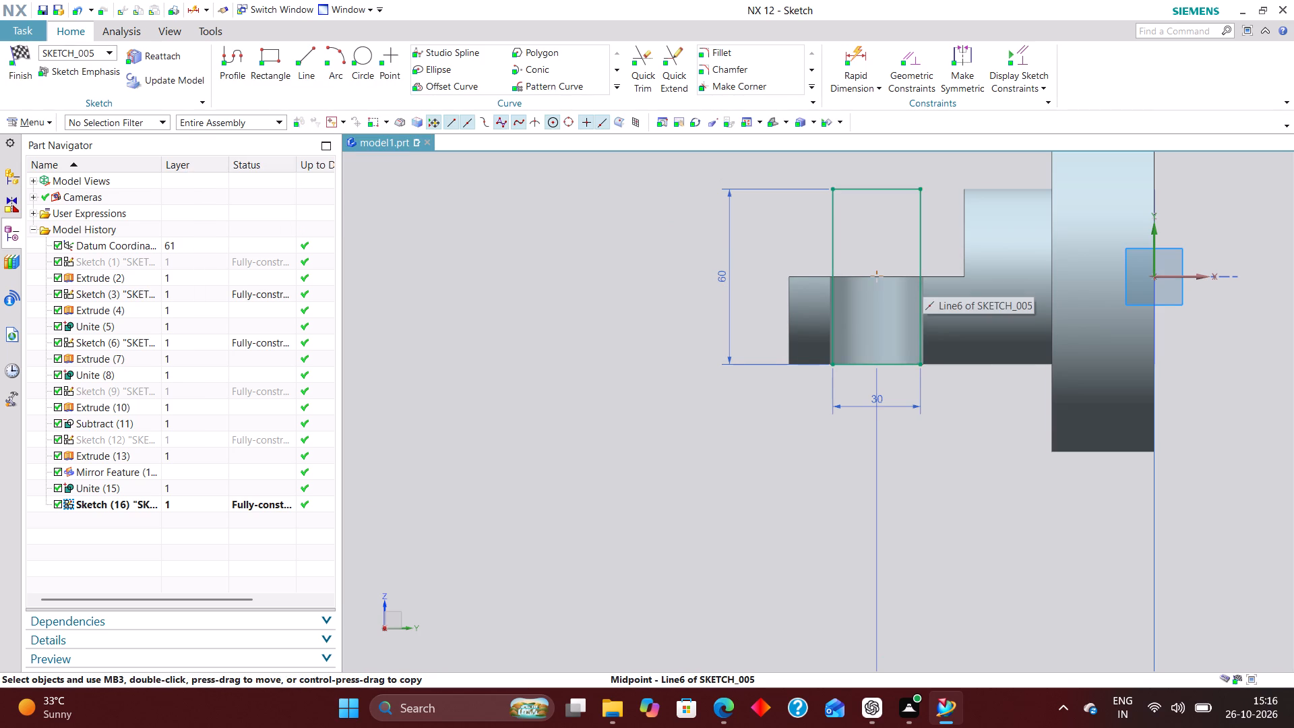
Hide the solid body so only the sketch geometry is displayed.
right_click_drag(998, 225, 1012, 330)
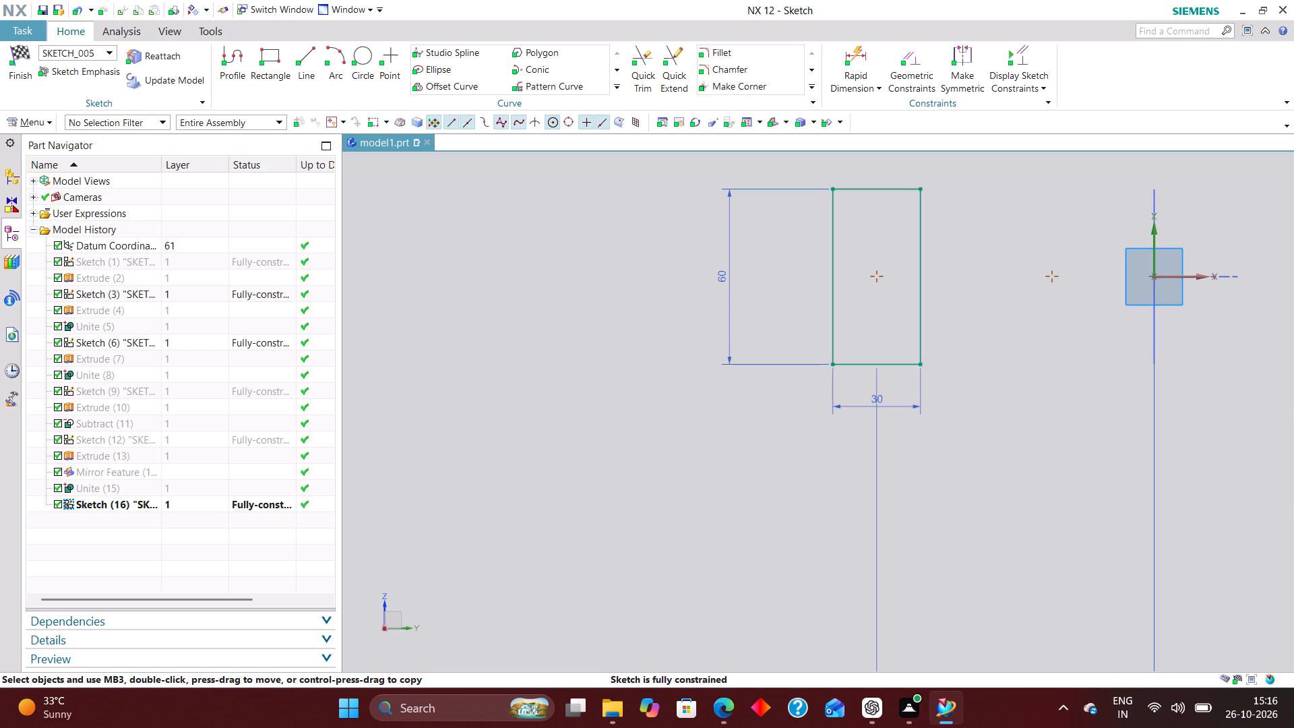
Delete the rectangle's vertical side nearest the flange.
right_click(922, 278)
left_click(972, 255)
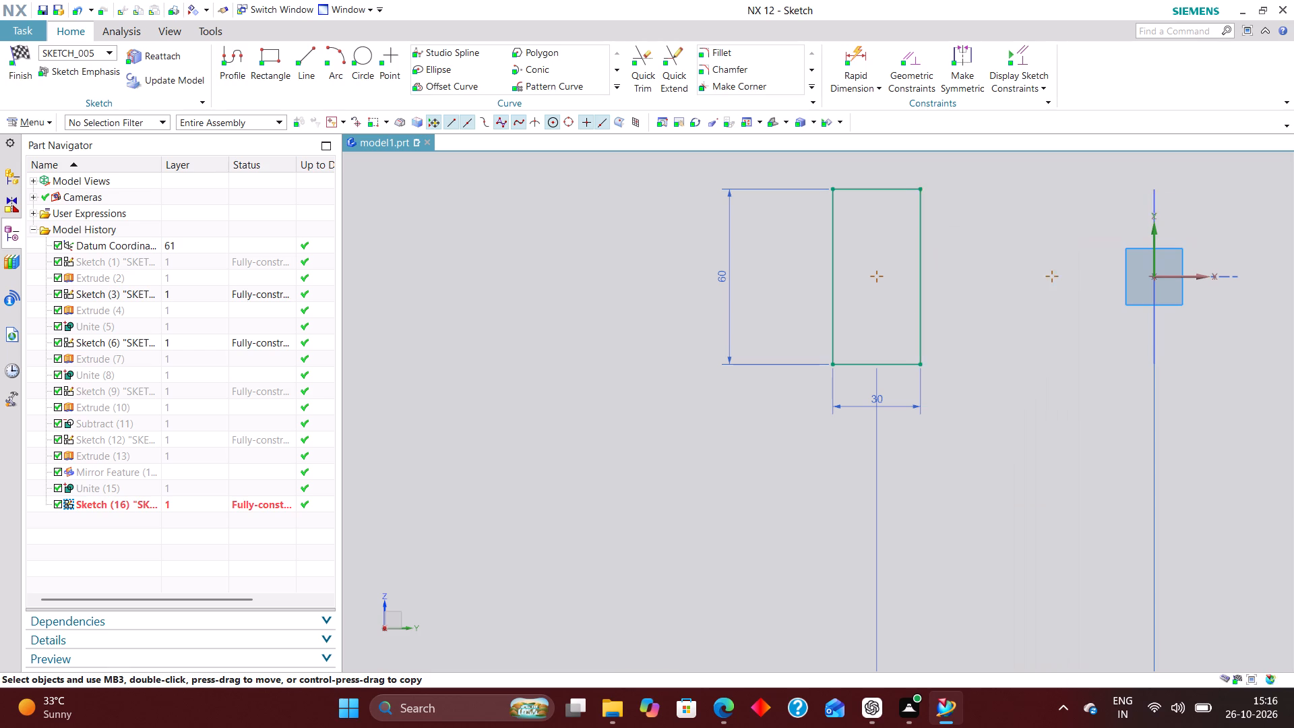
left_click(1088, 243)
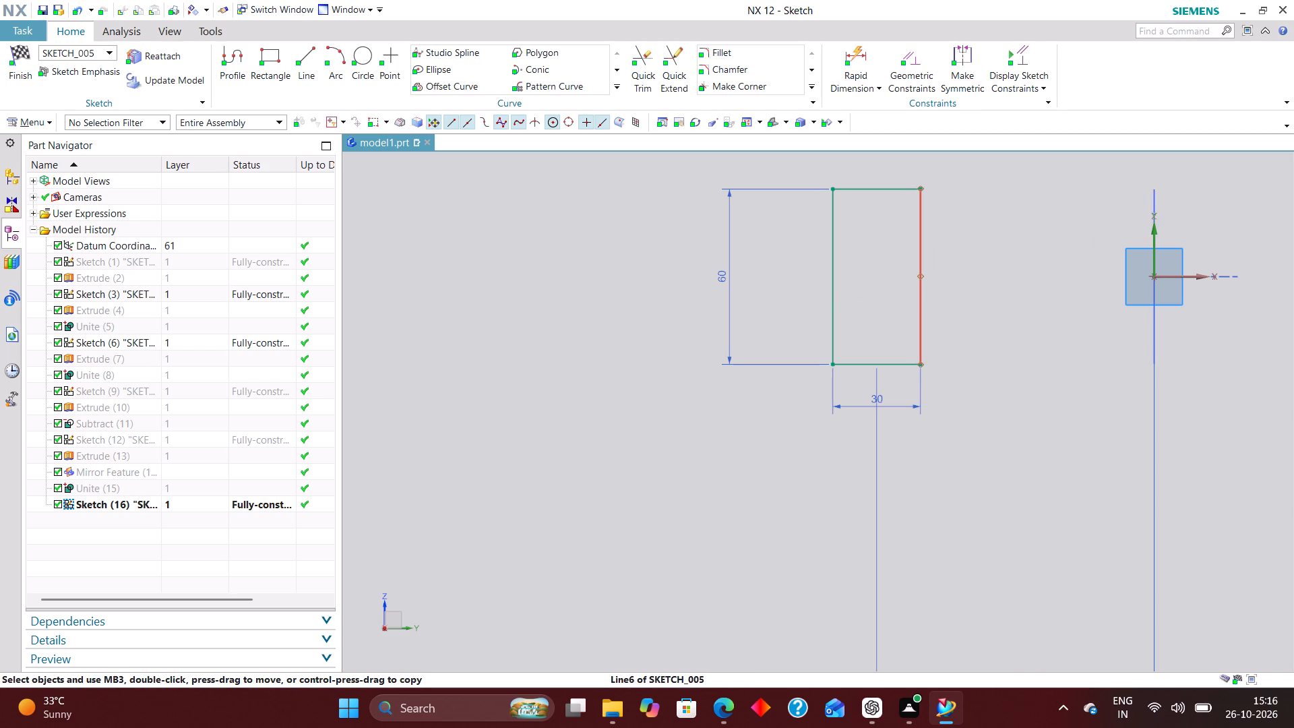
right_click_drag(925, 333, 907, 332)
Move the open profile down and constrain its upper edge onto the sketch's X axis with Point on Curve.
left_click_drag(893, 367, 894, 390)
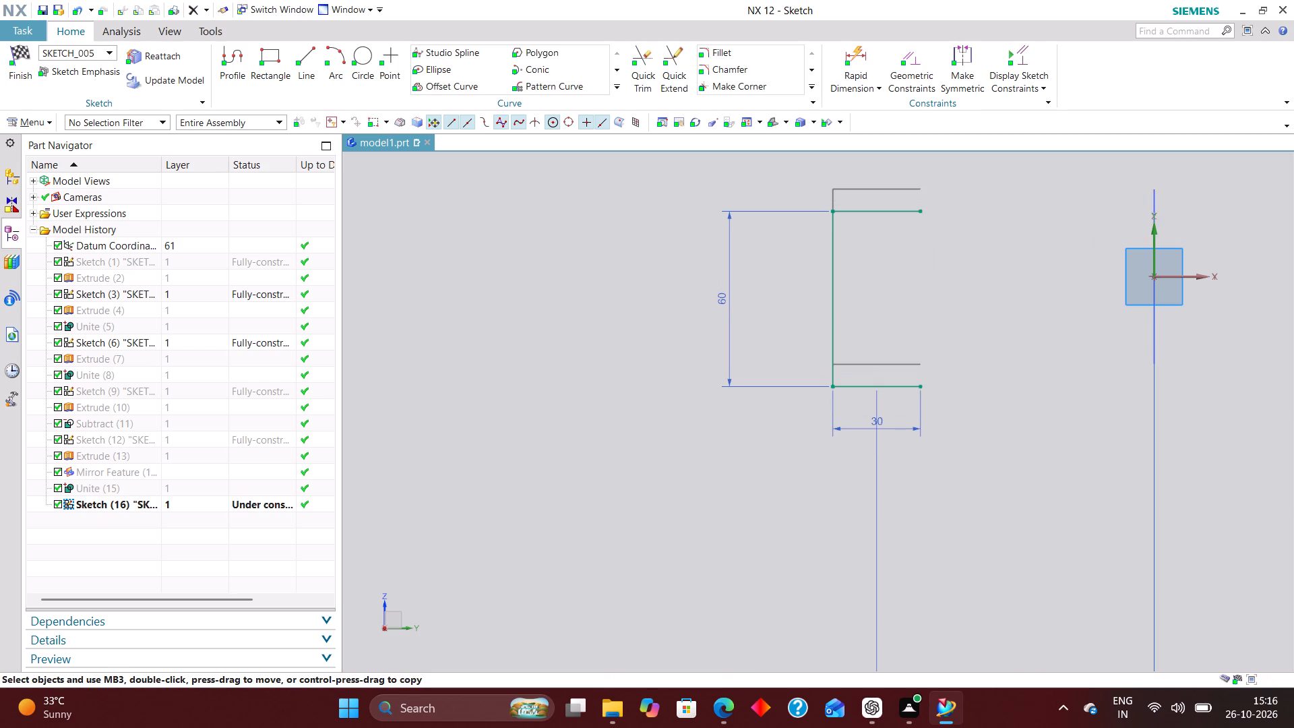
left_click_drag(894, 390, 896, 449)
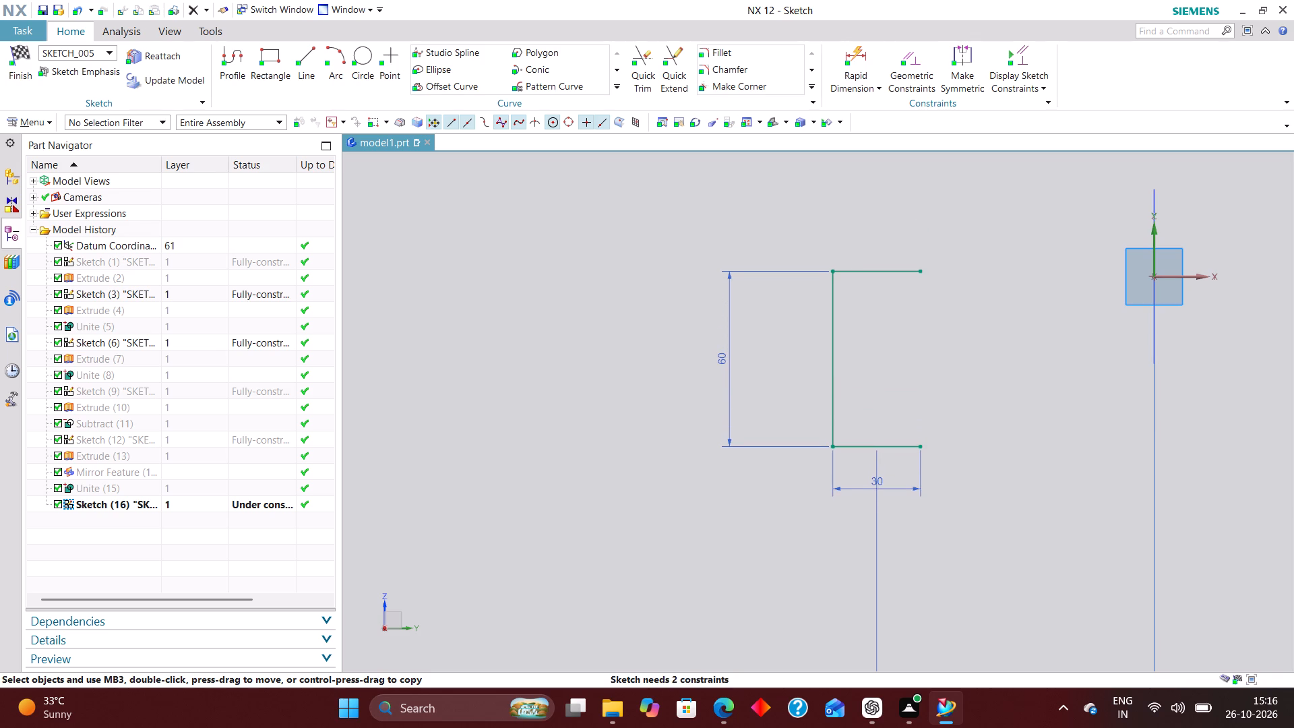
left_click(914, 48)
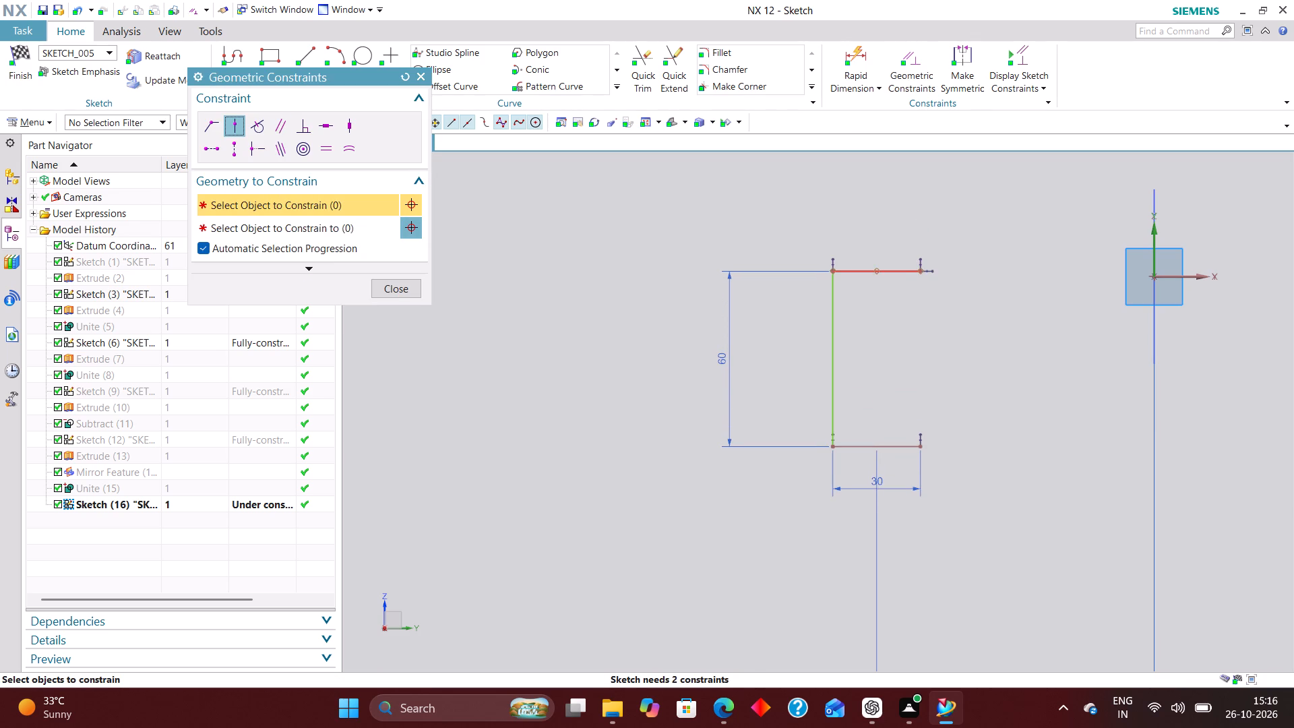
left_click(877, 269)
left_click(1193, 274)
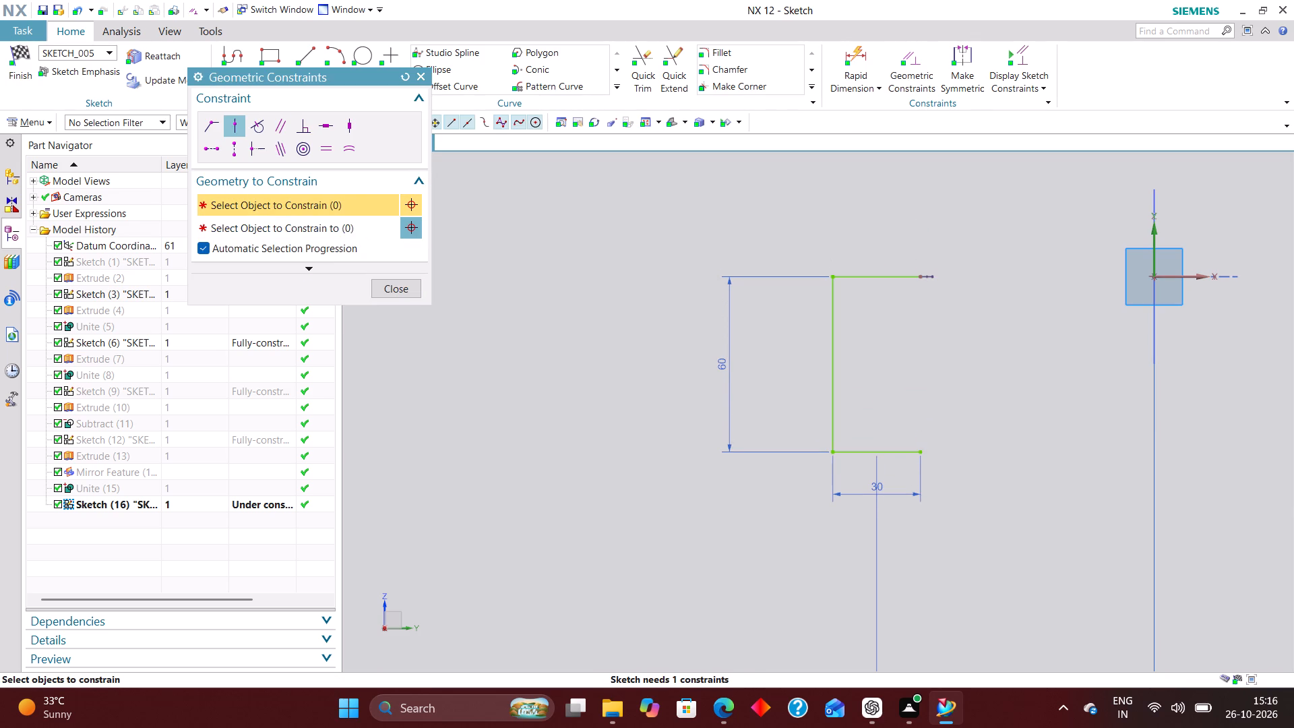
Draw a 60 mm vertical line between the open ends of the upper and lower edges to close the rectangle.
left_click(294, 54)
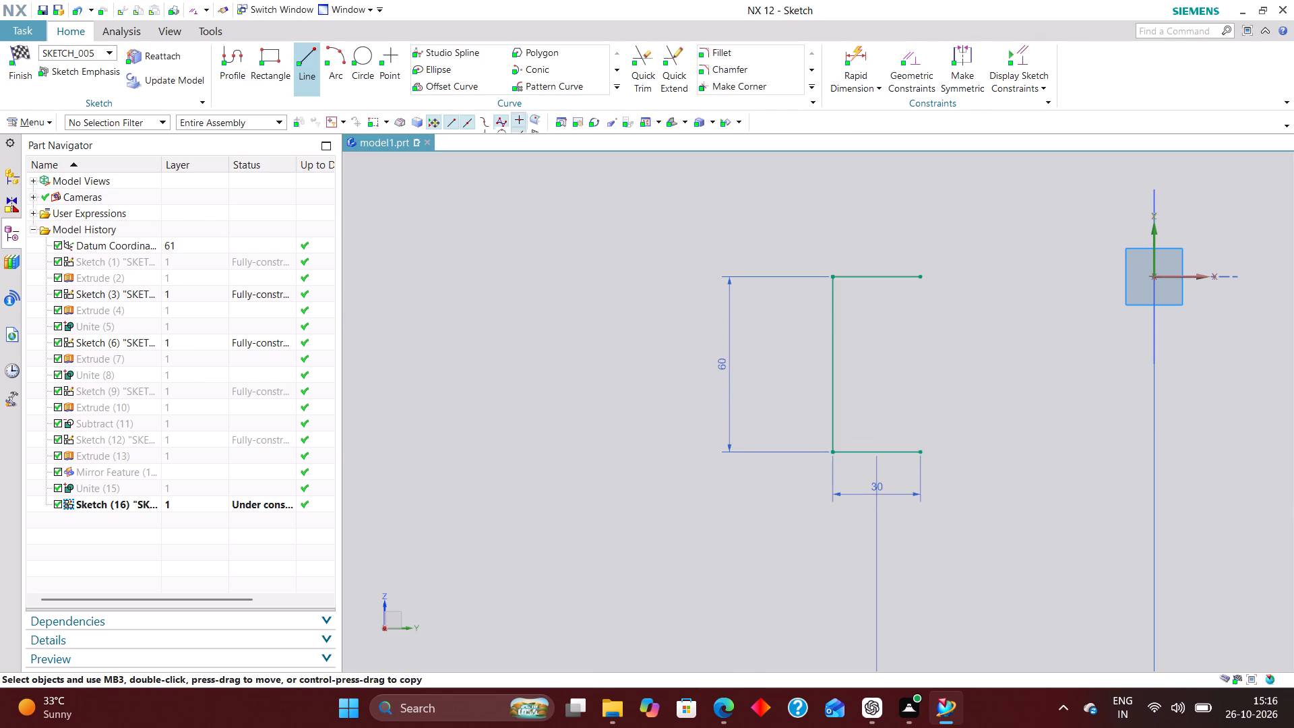
left_click(921, 274)
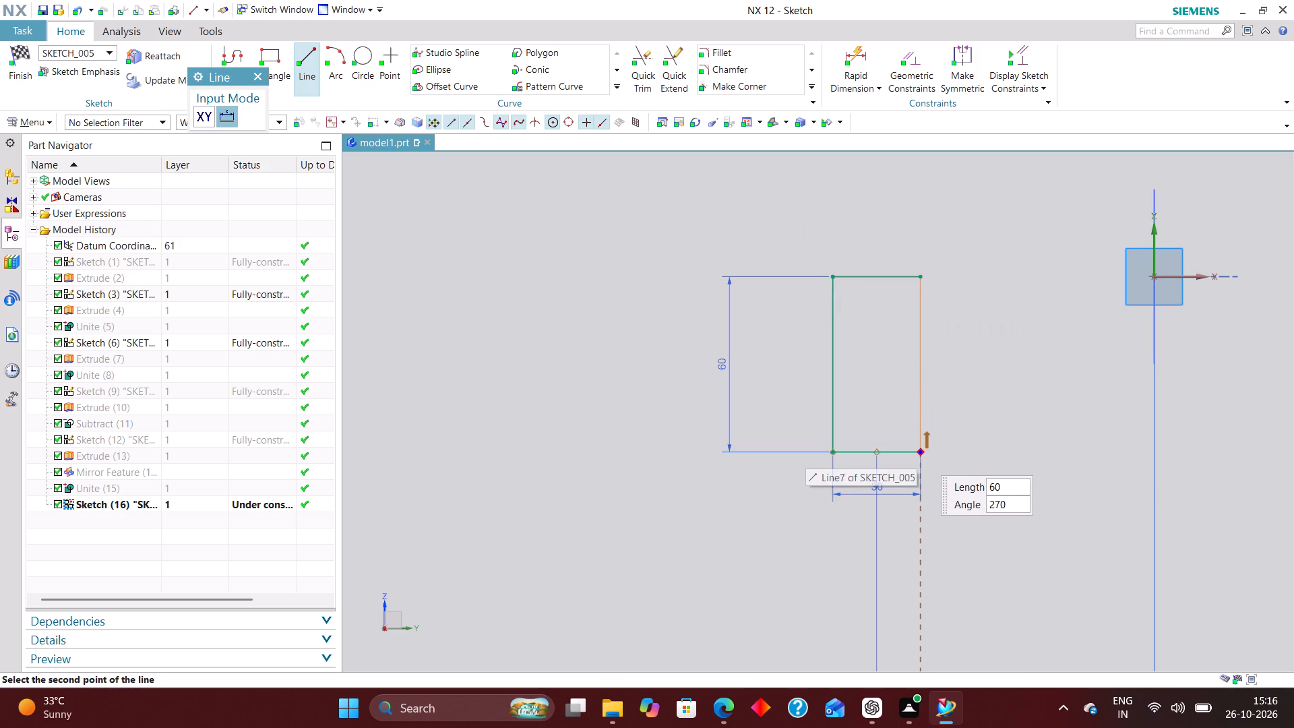
left_click(922, 454)
left_click(253, 73)
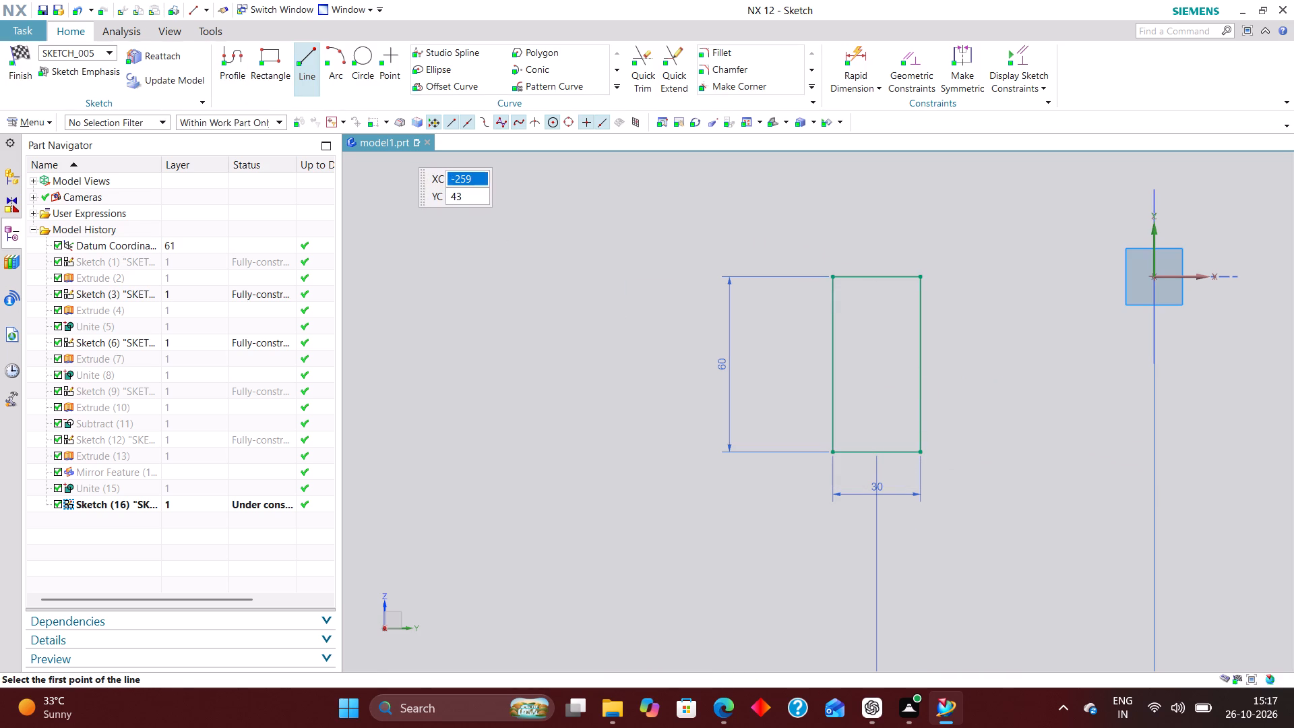
Set the rectangle's height dimension to 30 mm.
double_click(720, 369)
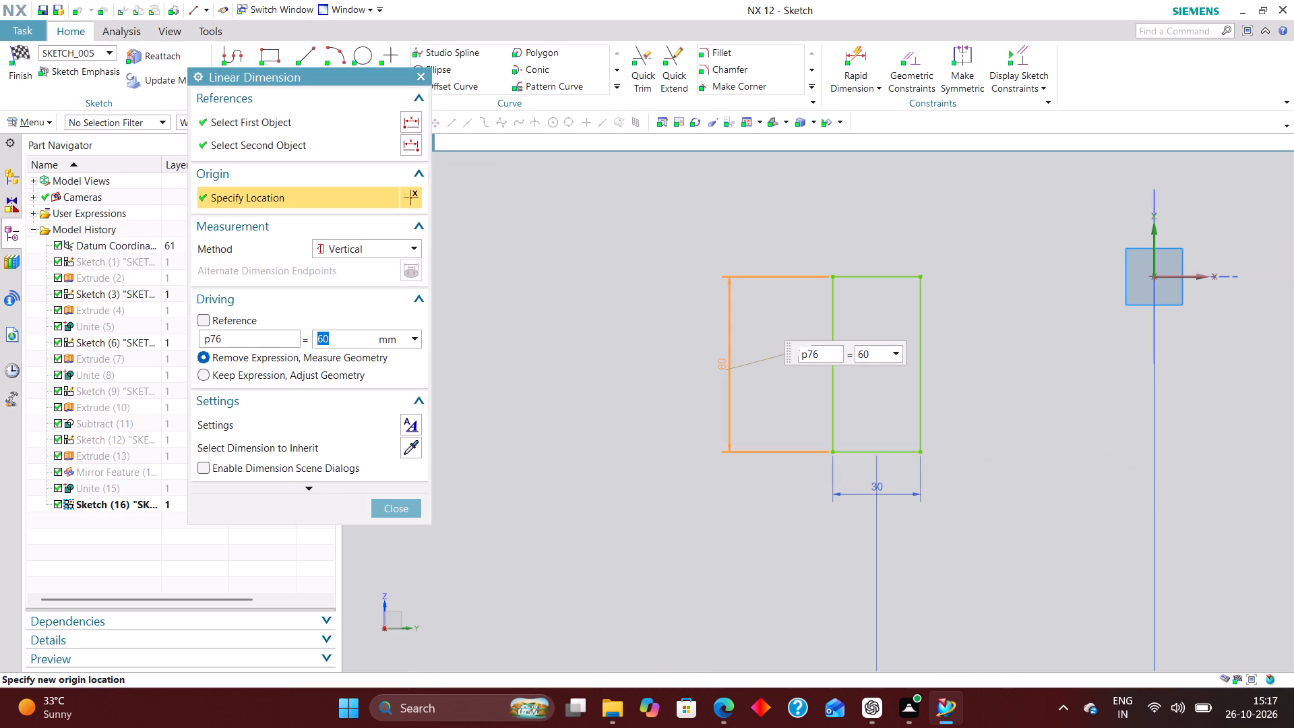
type("30")
key("Return")
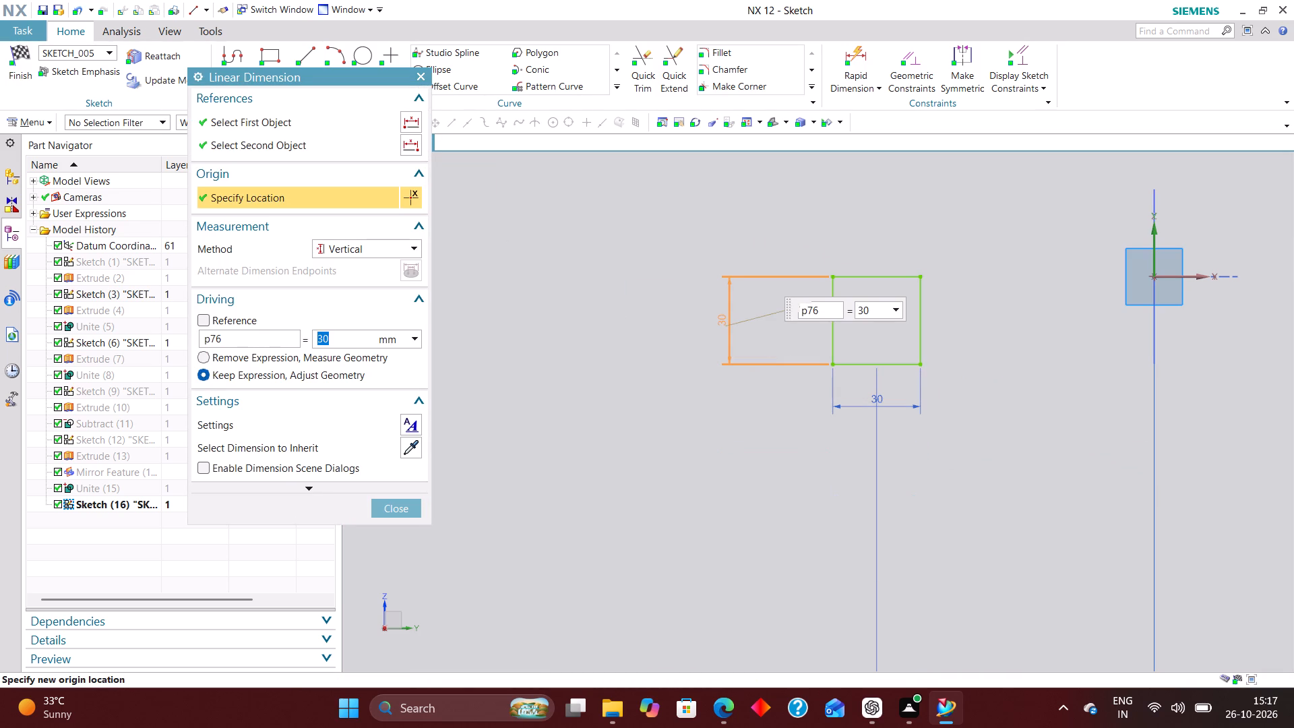
left_click(399, 512)
Show the united solid body again and finish the sketch.
right_click(128, 491)
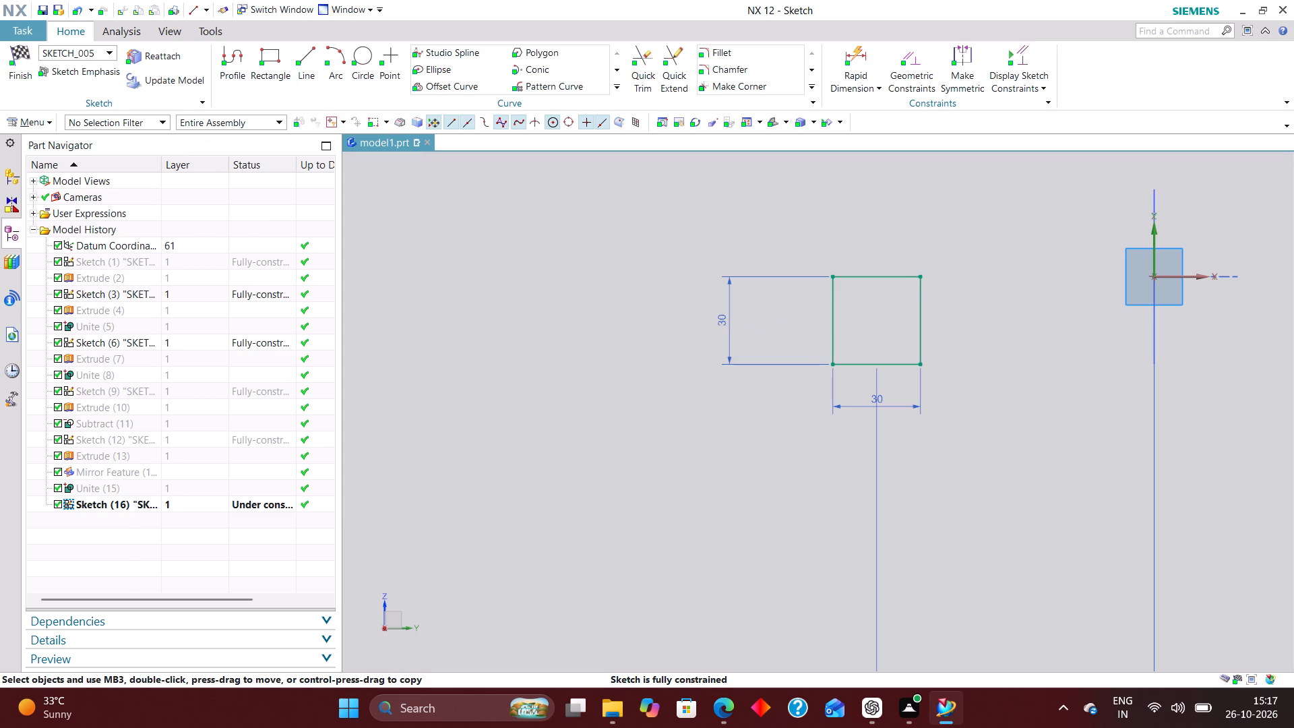
left_click(154, 499)
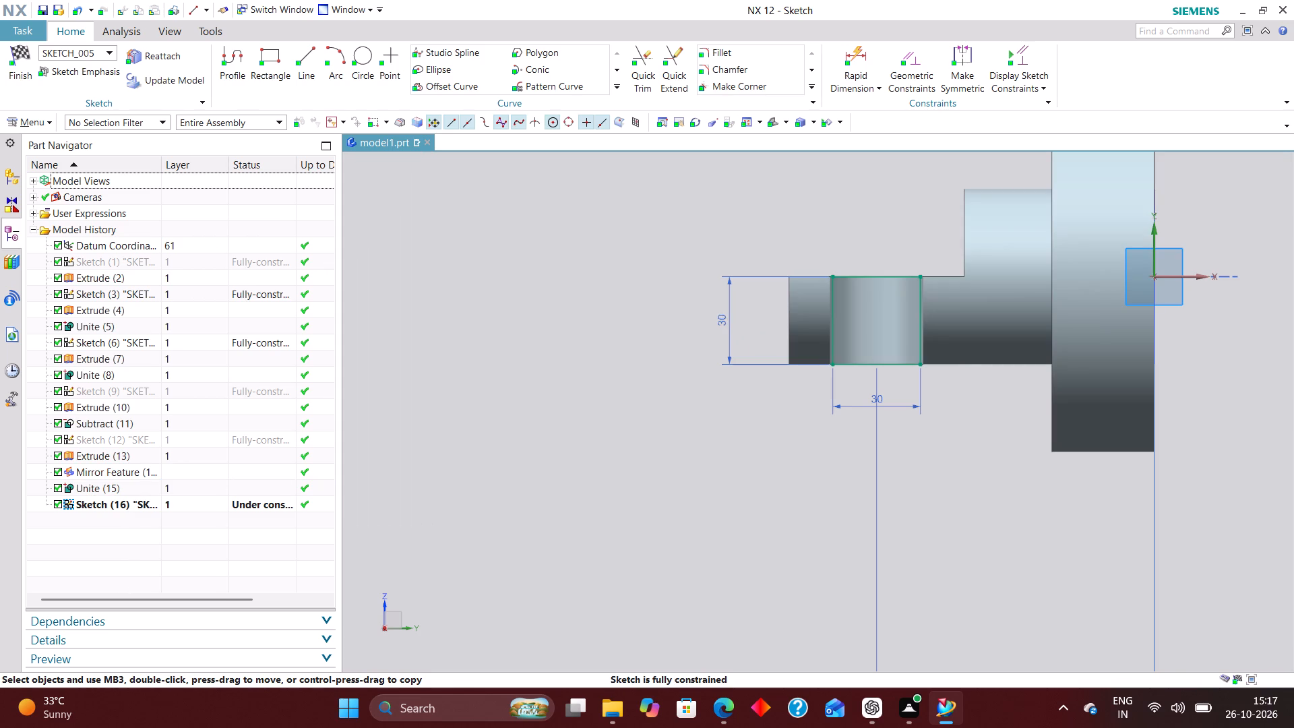
left_click(22, 47)
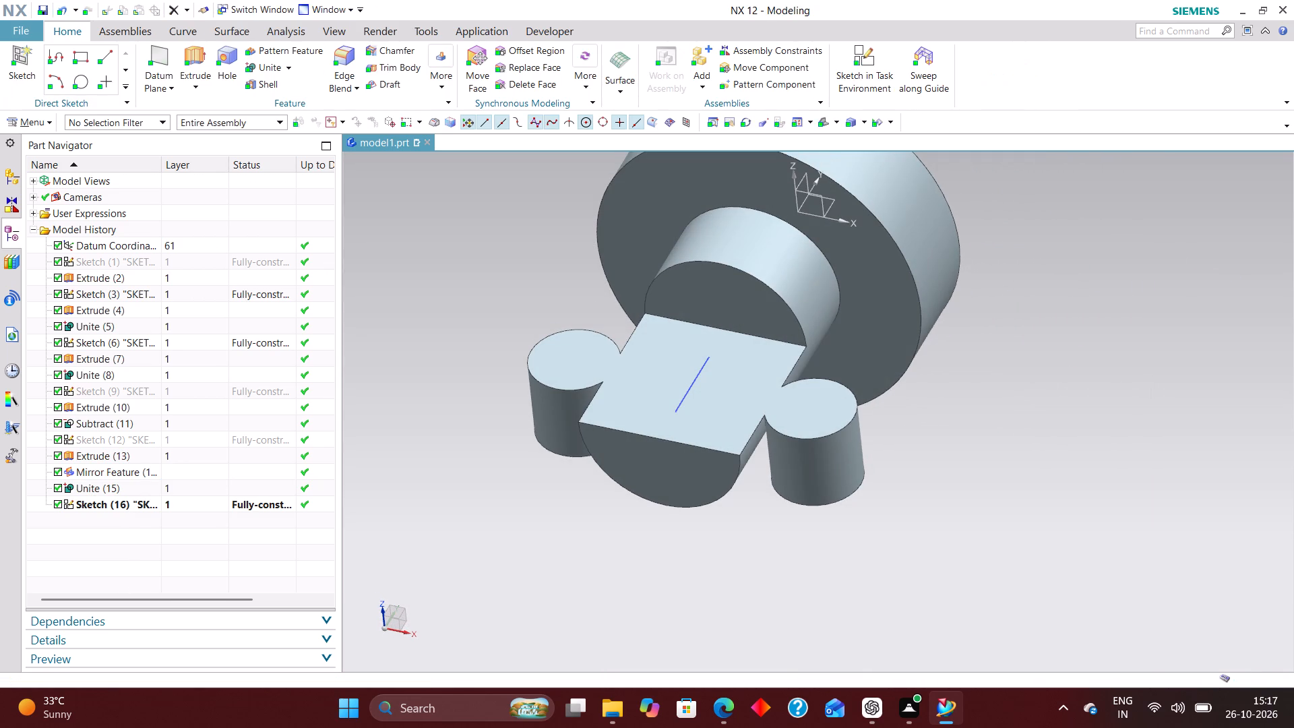
Extrude the rectangle sketched between the side bosses symmetrically by 44 mm, with Boolean set to None.
left_click(187, 54)
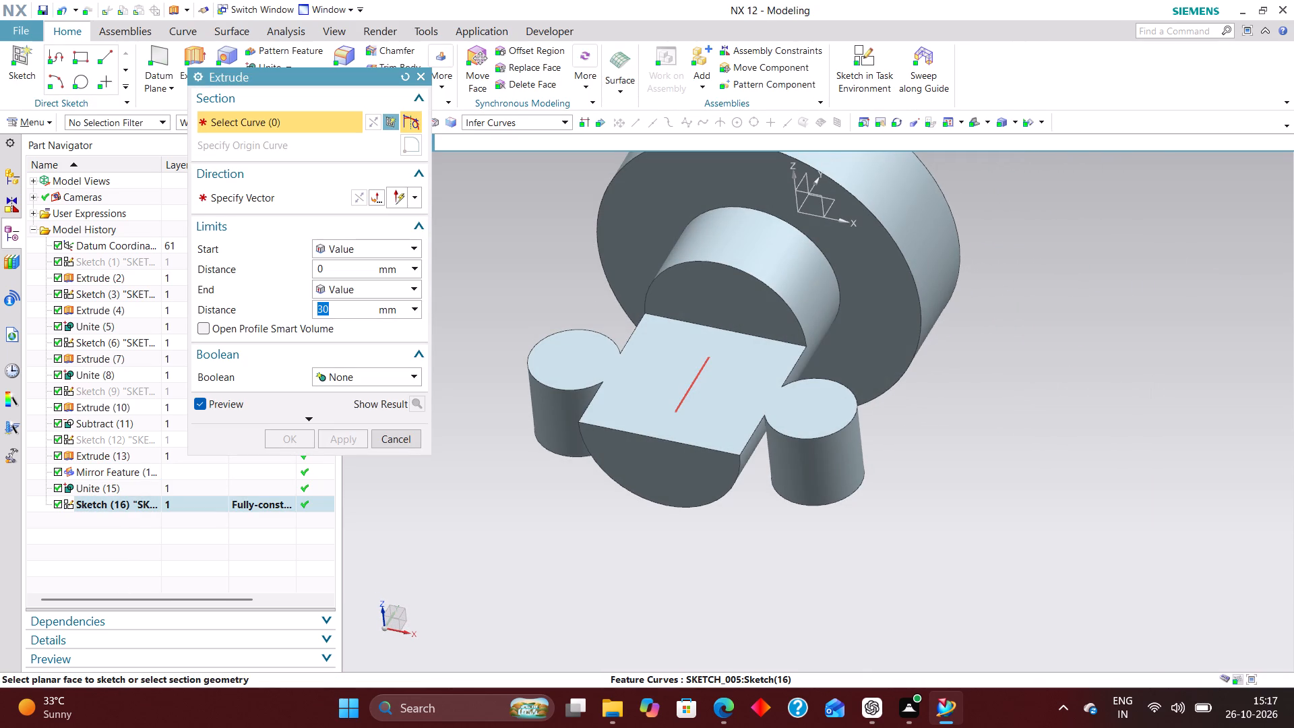
left_click(691, 386)
middle_click_drag(980, 482, 1001, 451)
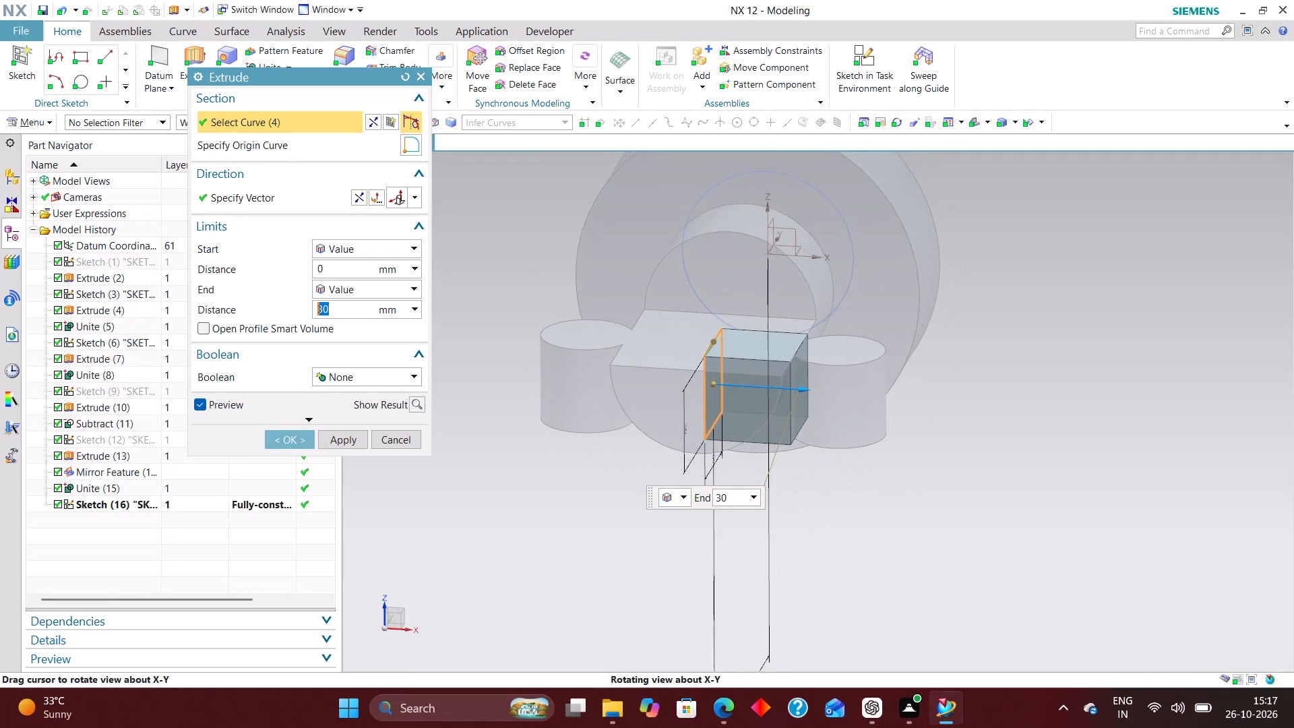
left_click_drag(801, 389, 866, 391)
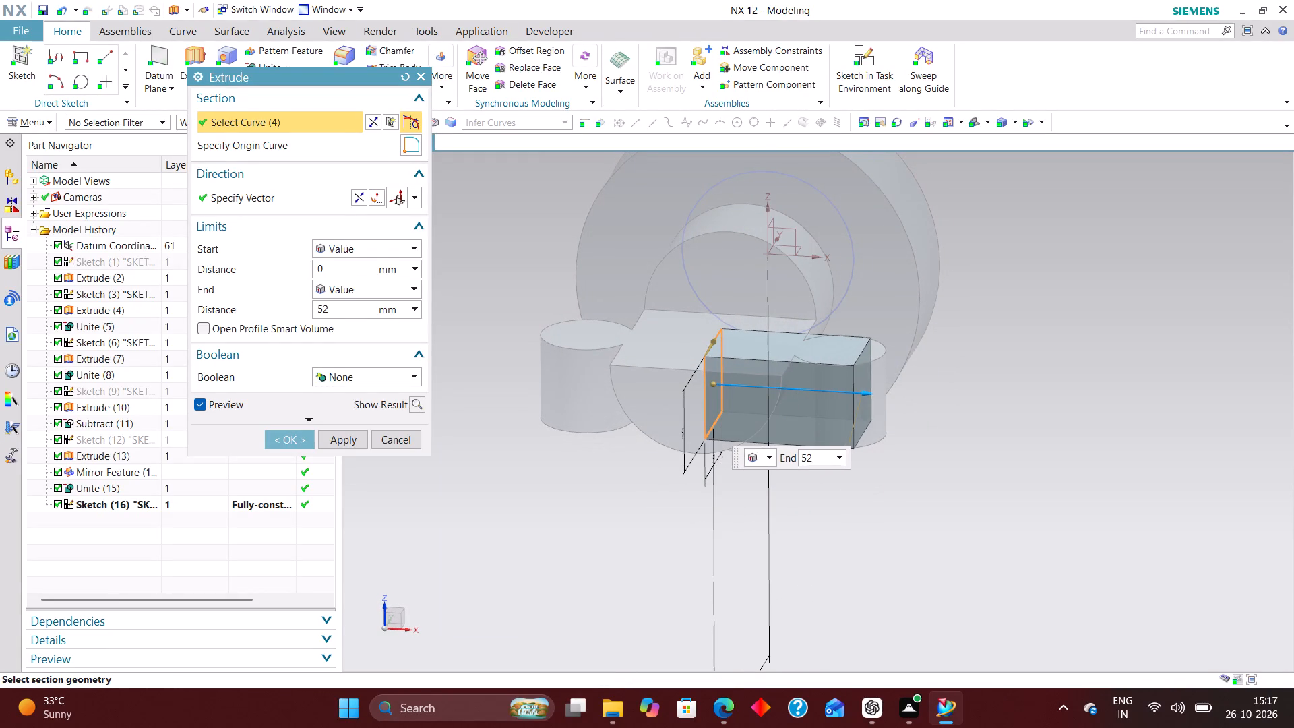
left_click_drag(866, 391, 855, 391)
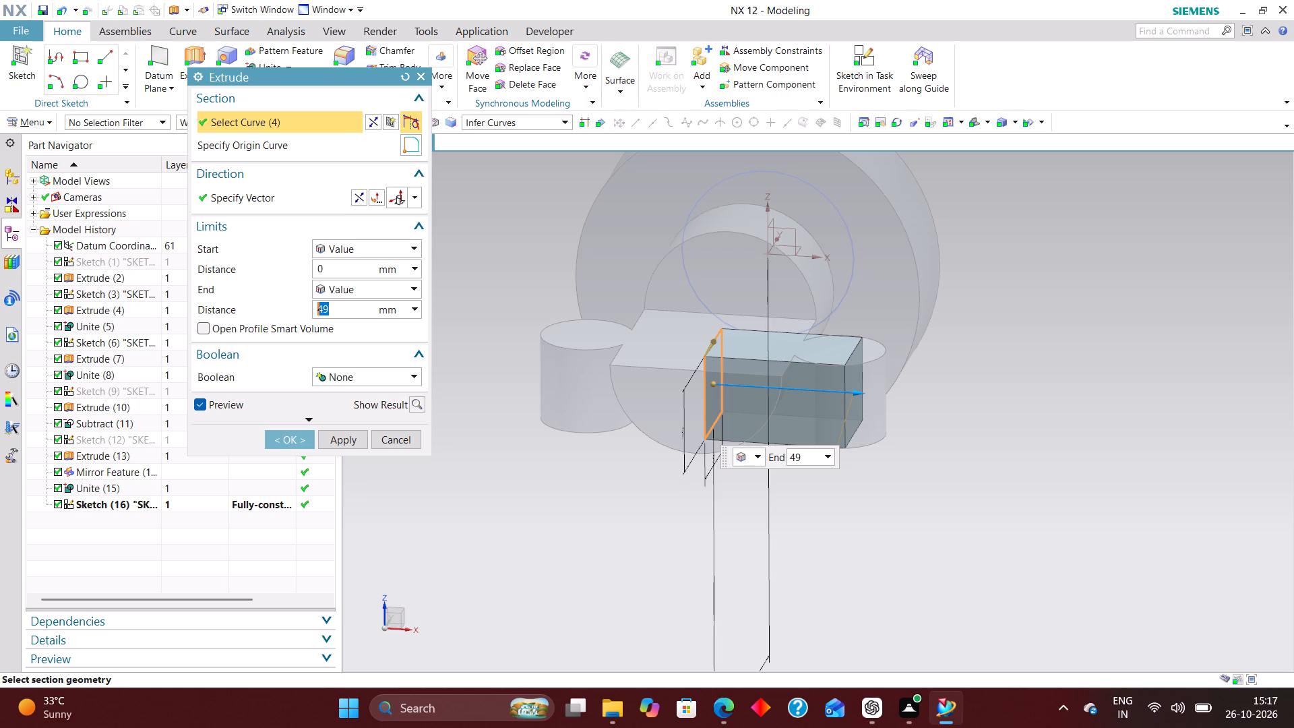
type("44")
key("Return")
left_click(376, 246)
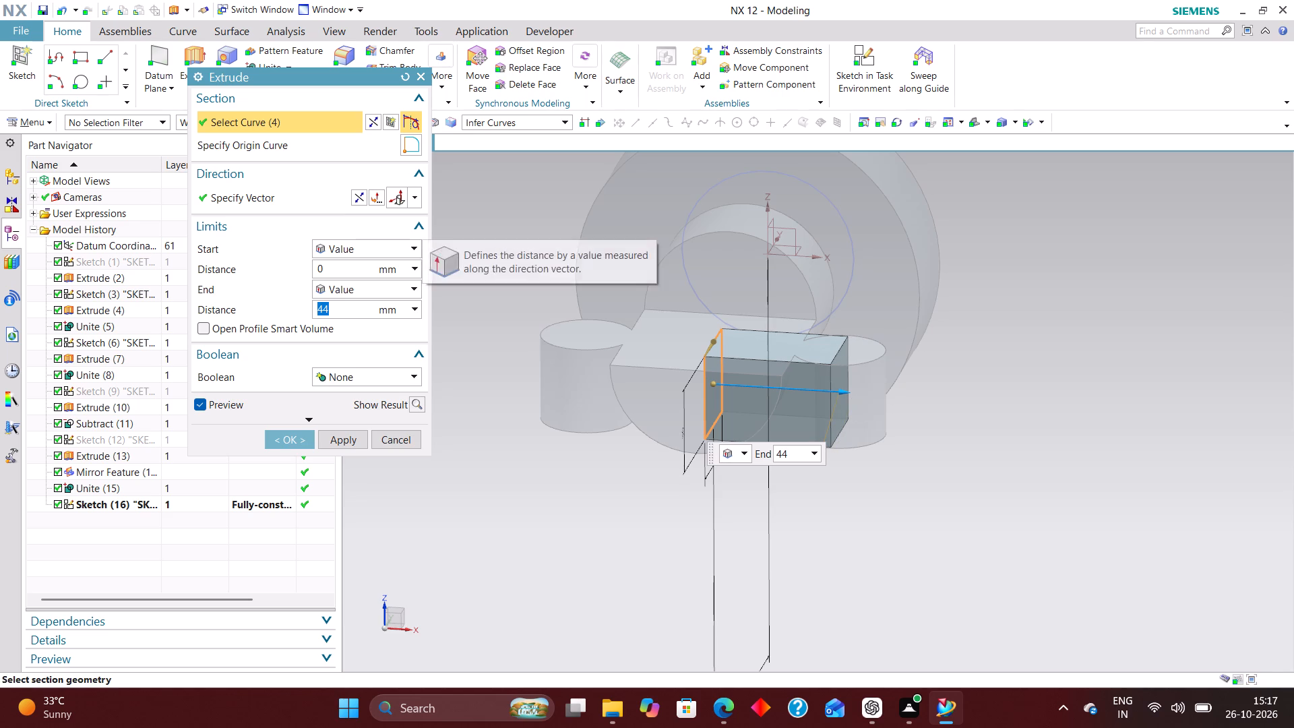
left_click(379, 279)
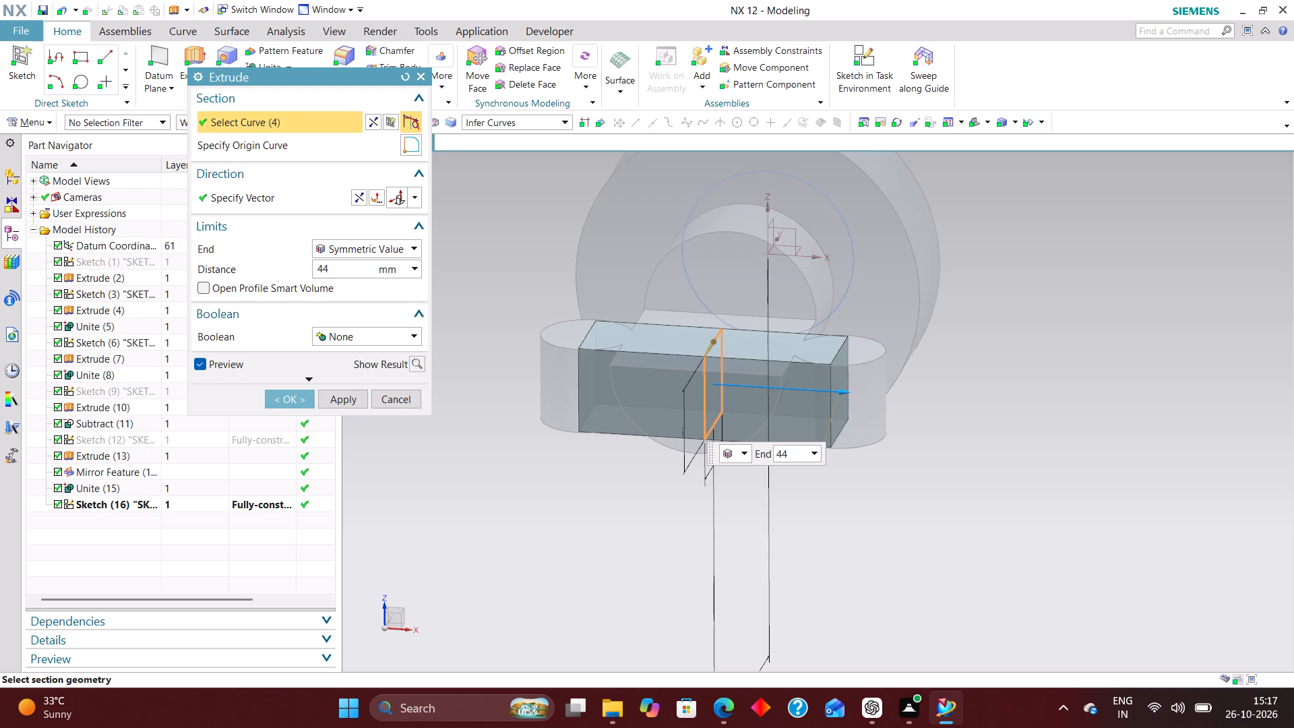
left_click(282, 398)
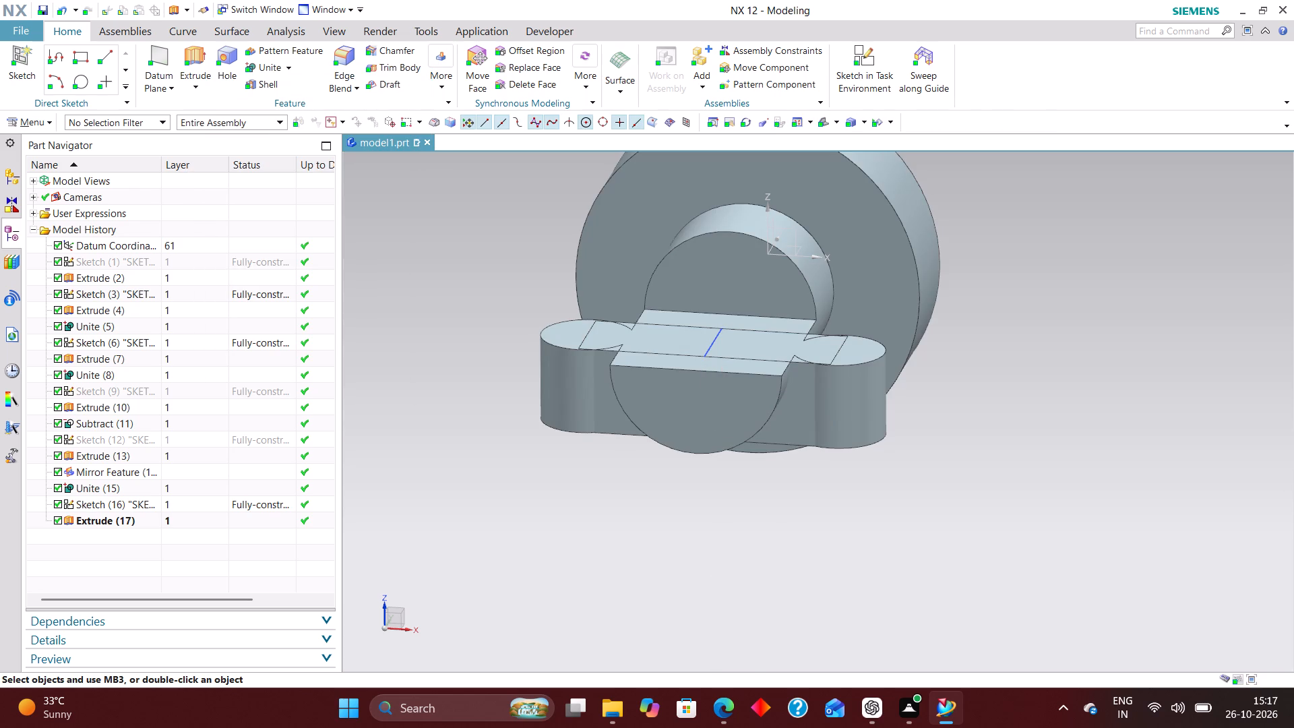
Unite the newly extruded block between the side bosses with the main housing body.
middle_click_drag(999, 369, 984, 393)
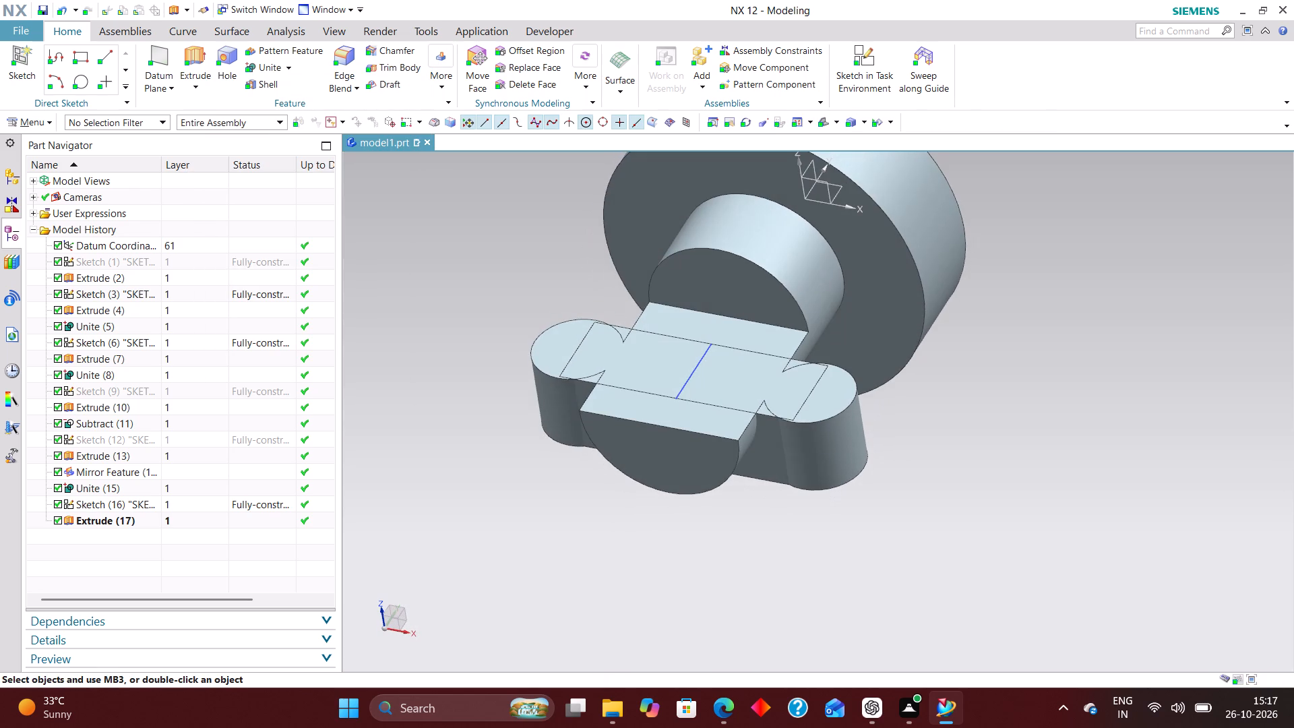
left_click(261, 67)
left_click(649, 262)
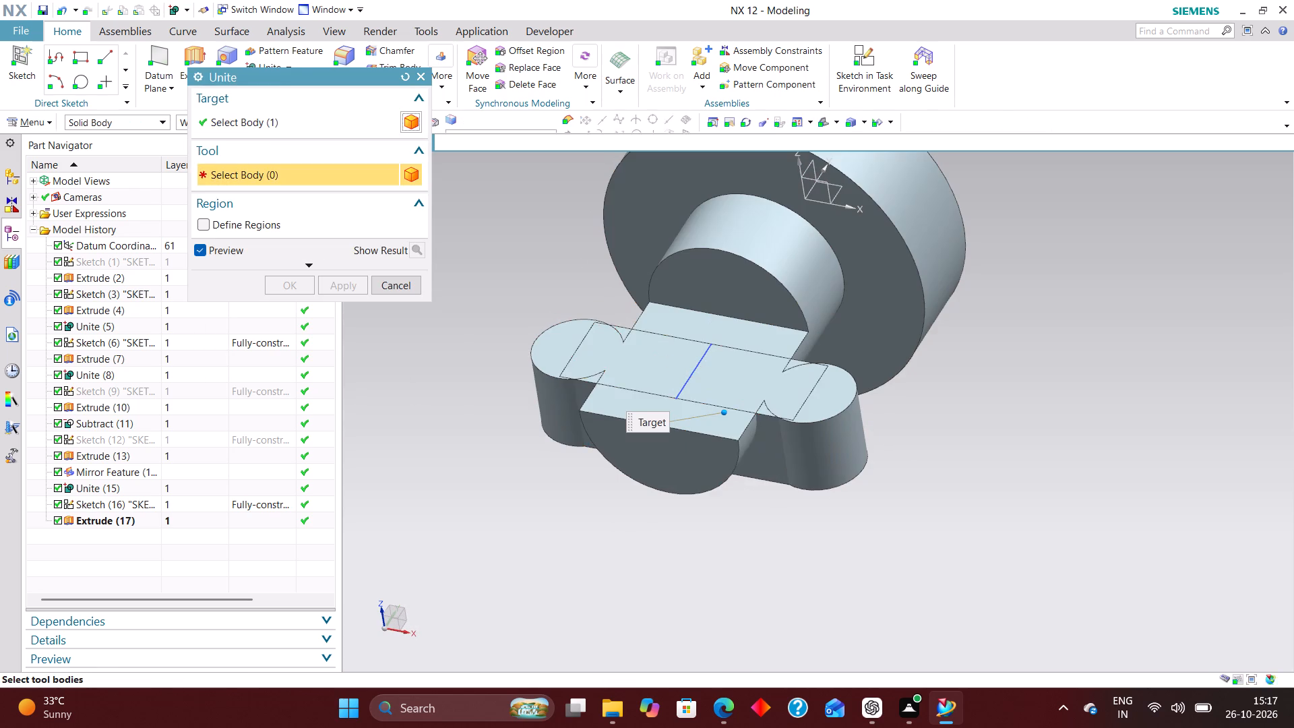
left_click(612, 363)
left_click(297, 287)
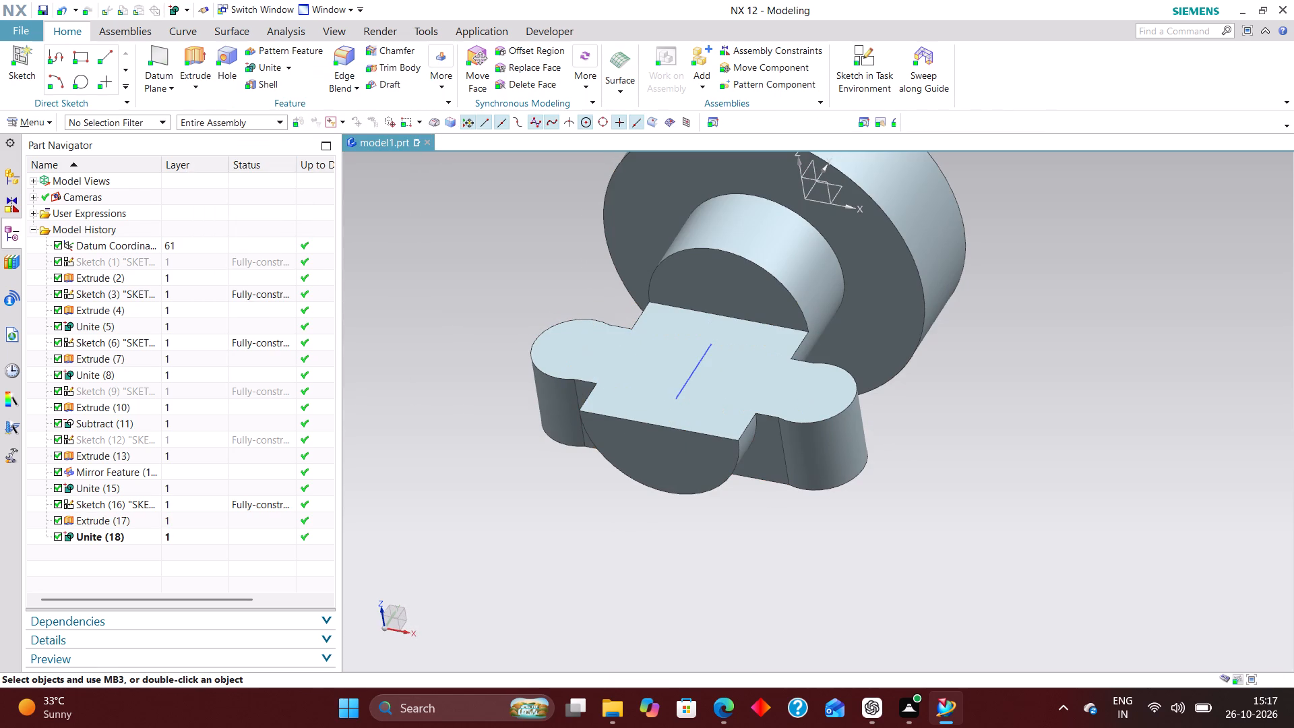
Examine from several angles where the extruded block joins the round side bosses.
scroll(1066, 429, "up", 1)
middle_click_drag(1066, 437, 1066, 472)
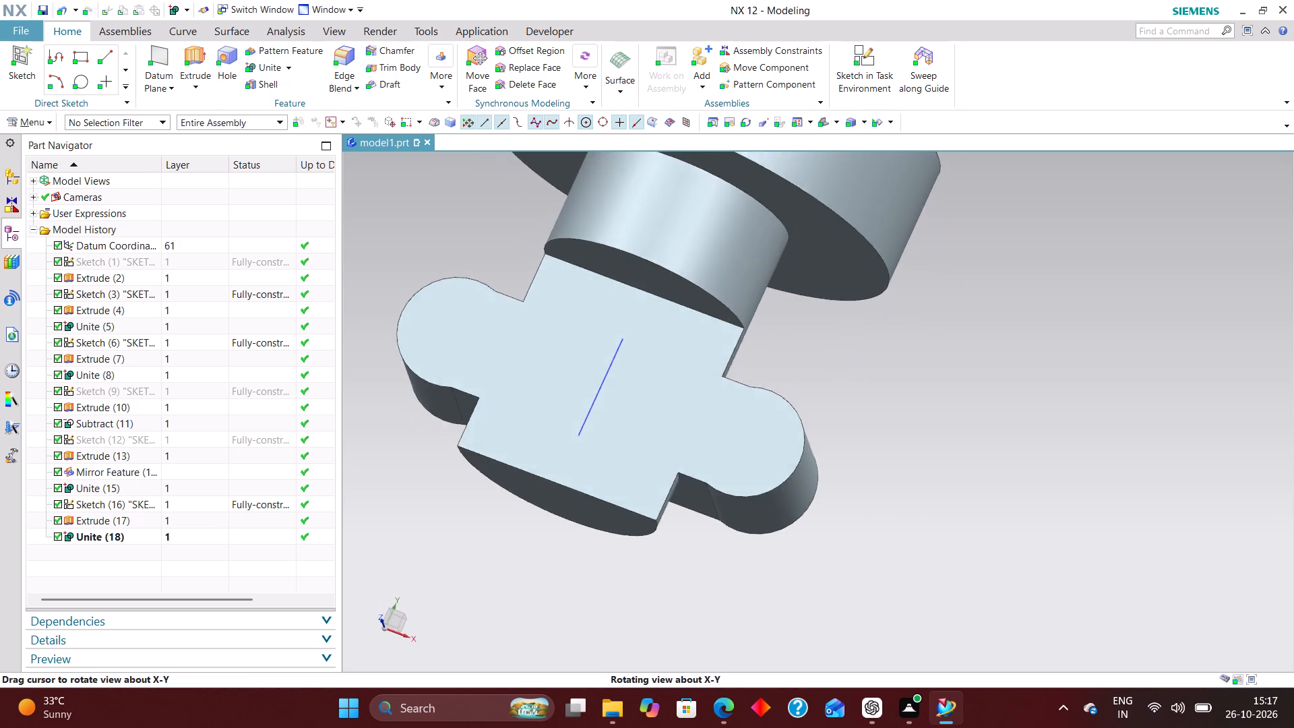
middle_click_drag(1066, 472, 1047, 500)
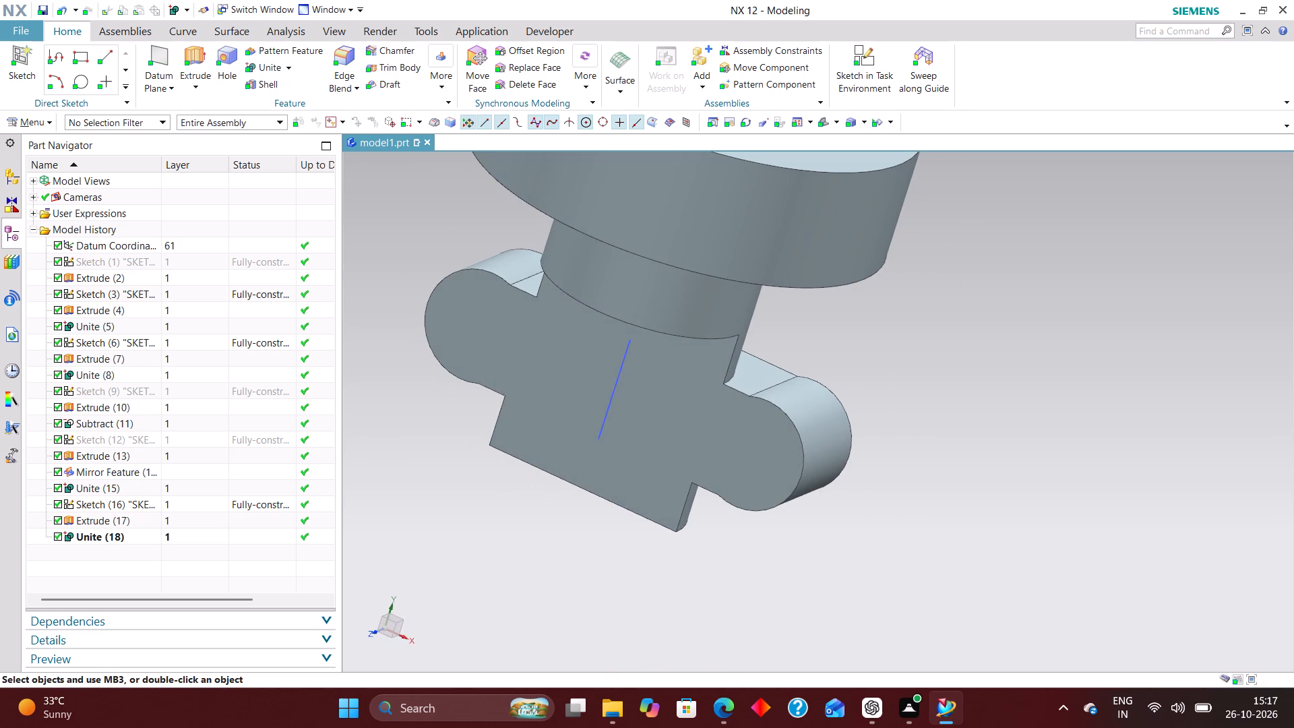
key("End")
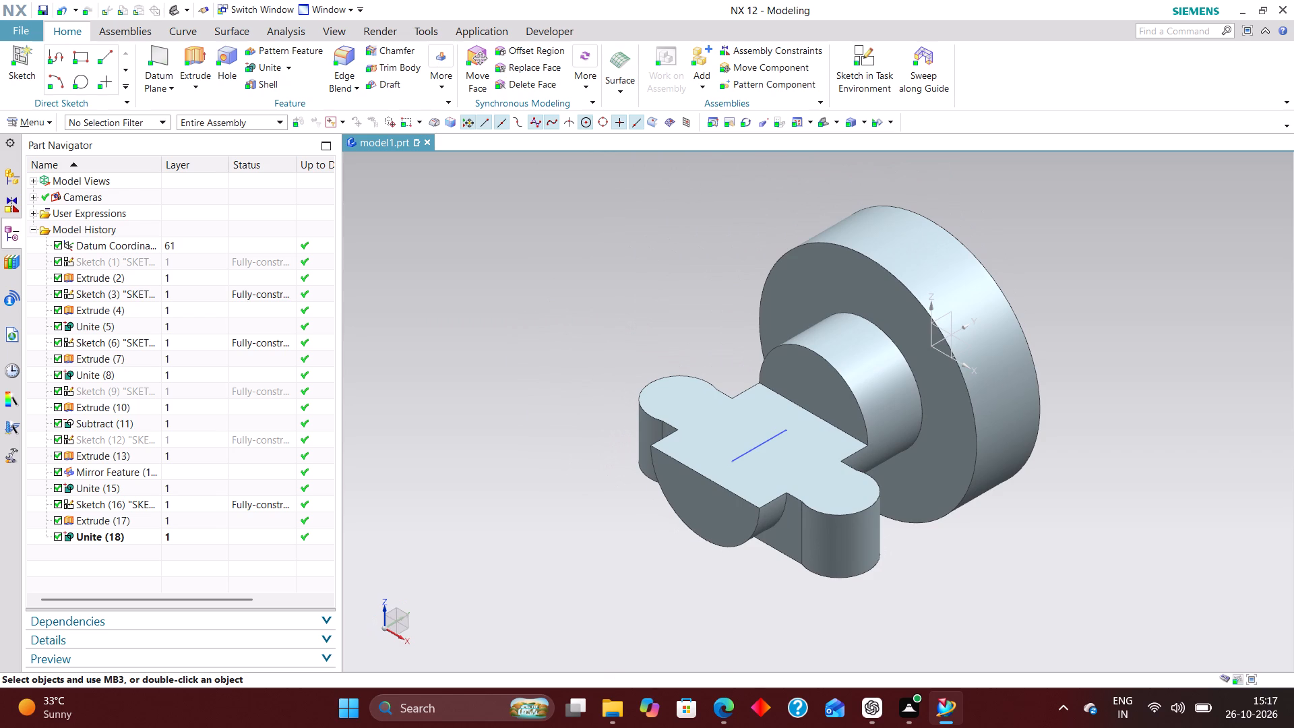
scroll(822, 522, "up", 6)
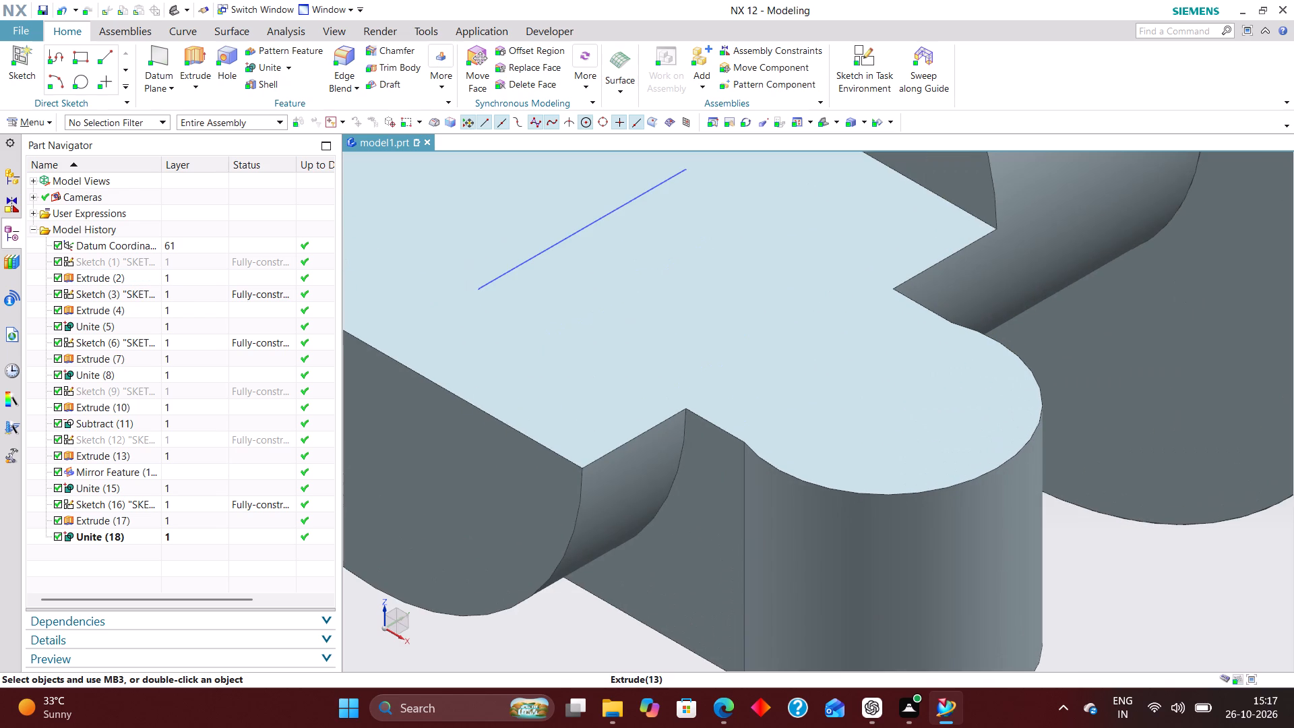
scroll(750, 453, "up", 6)
scroll(718, 395, "down", 6)
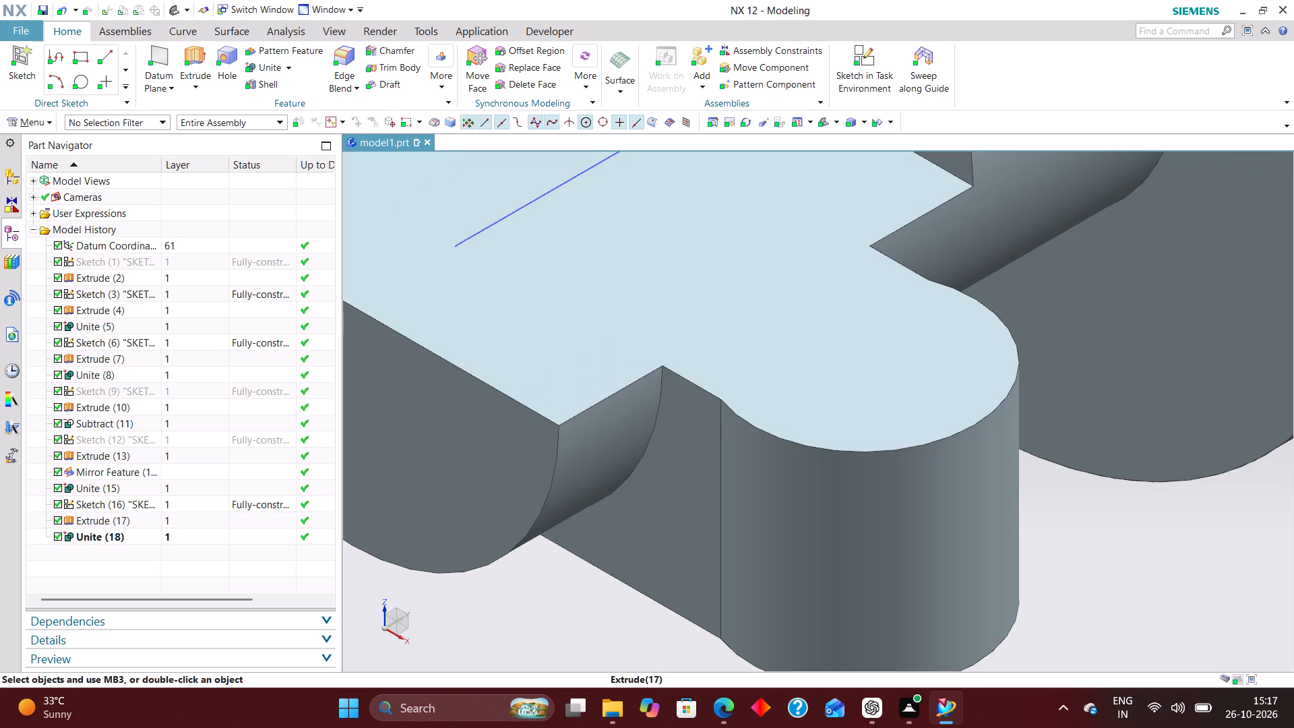
scroll(720, 377, "down", 2)
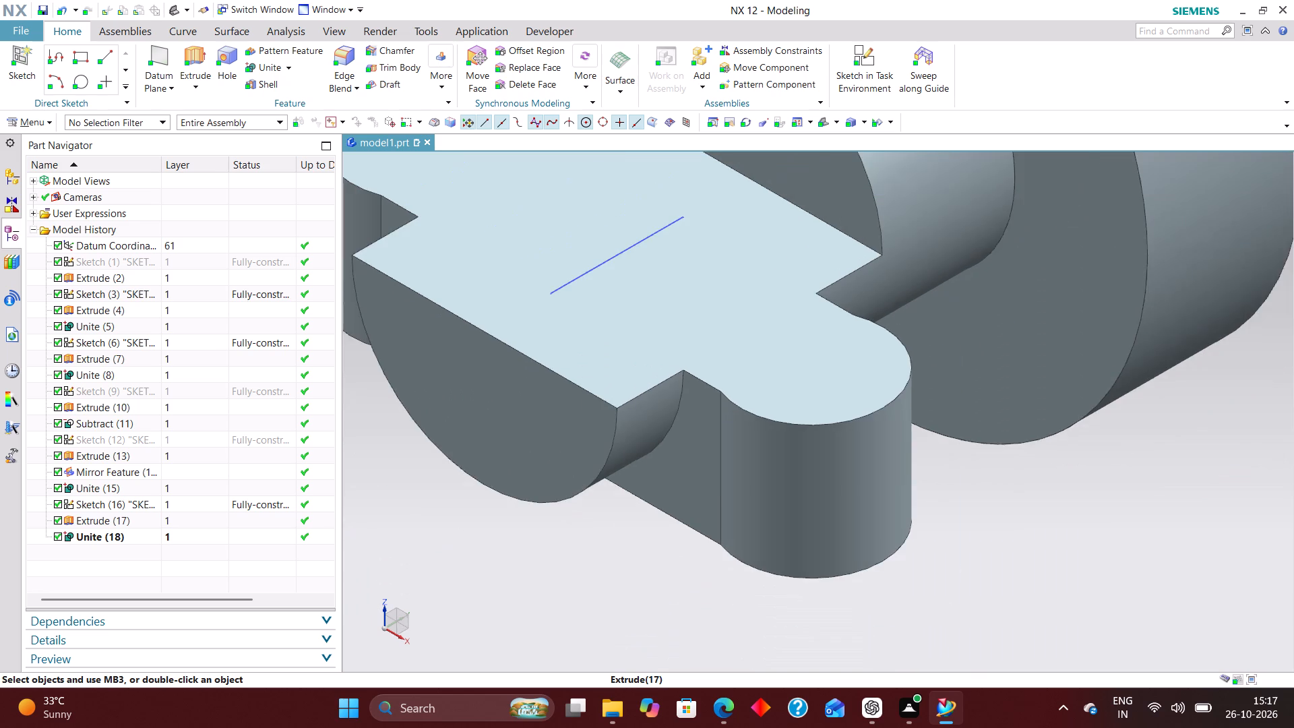
scroll(728, 427, "up", 3)
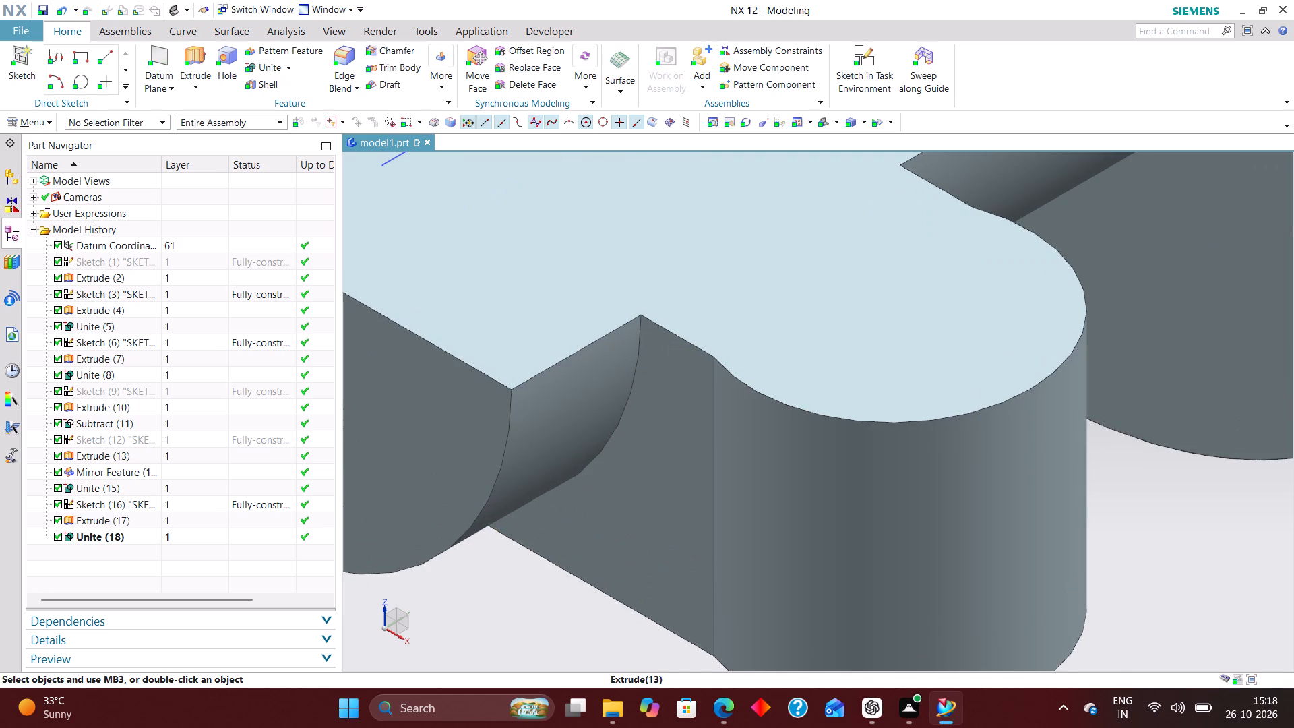
Edit the connecting block's rectangle sketch, set its horizontal width dimension to 32 mm, and finish the sketch.
left_click(212, 501)
right_click(212, 500)
left_click(267, 125)
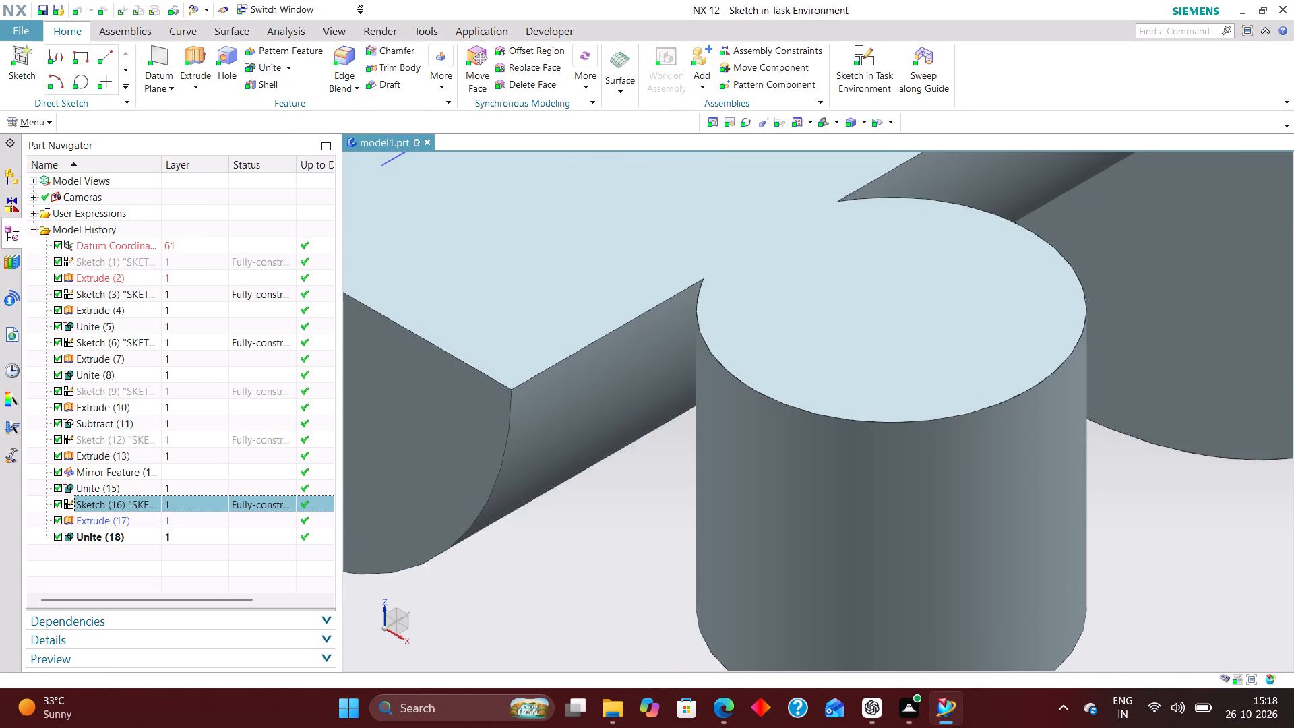
double_click(769, 322)
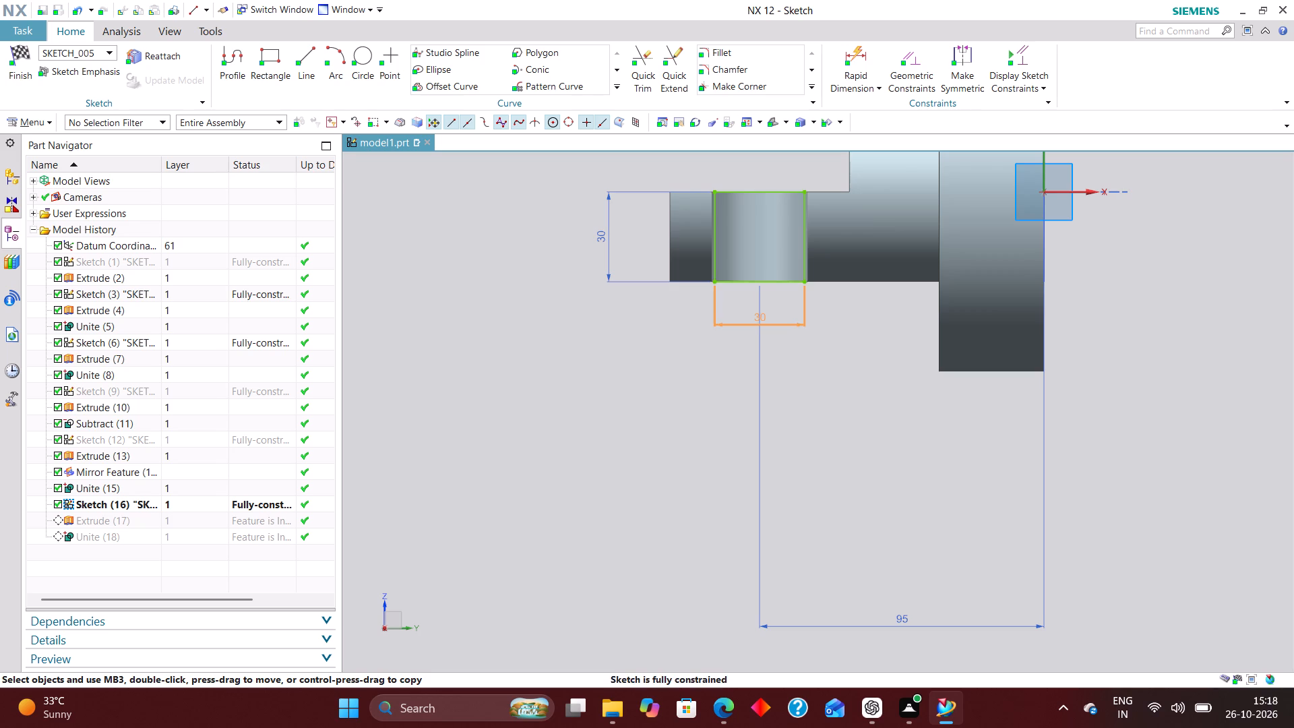
type("32")
key("Return")
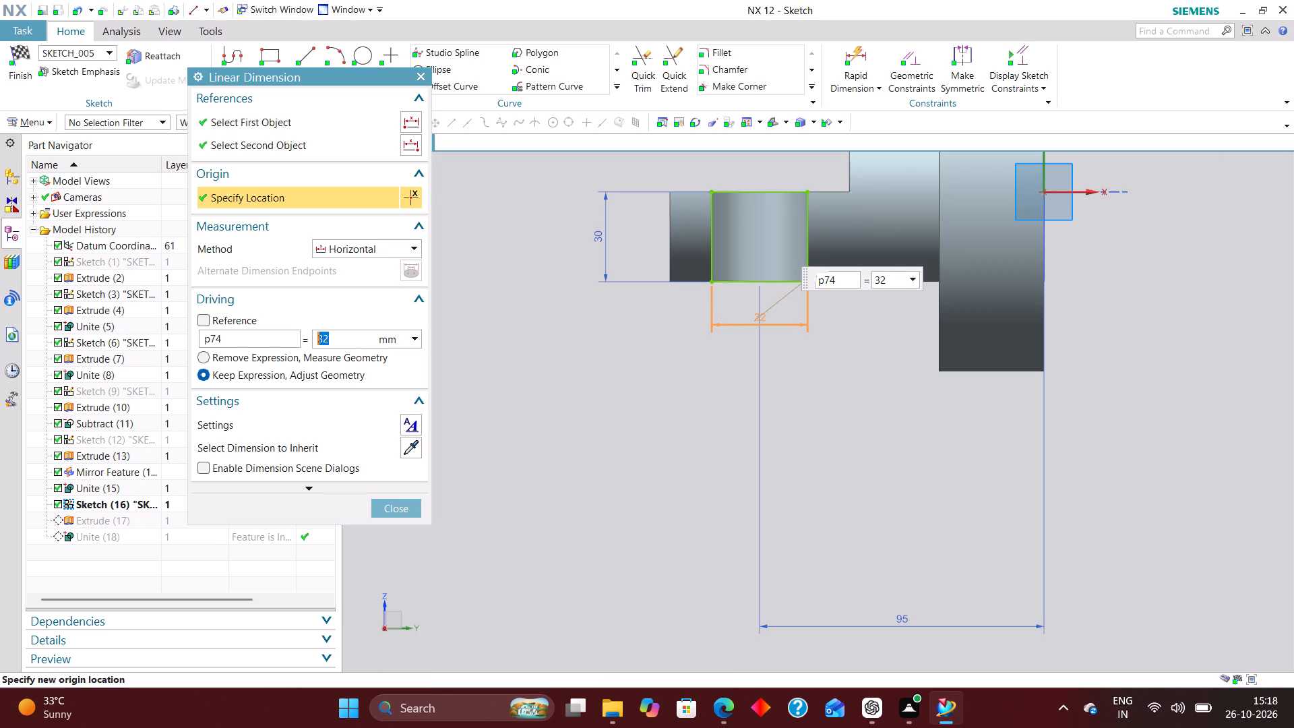
left_click(410, 506)
left_click(28, 51)
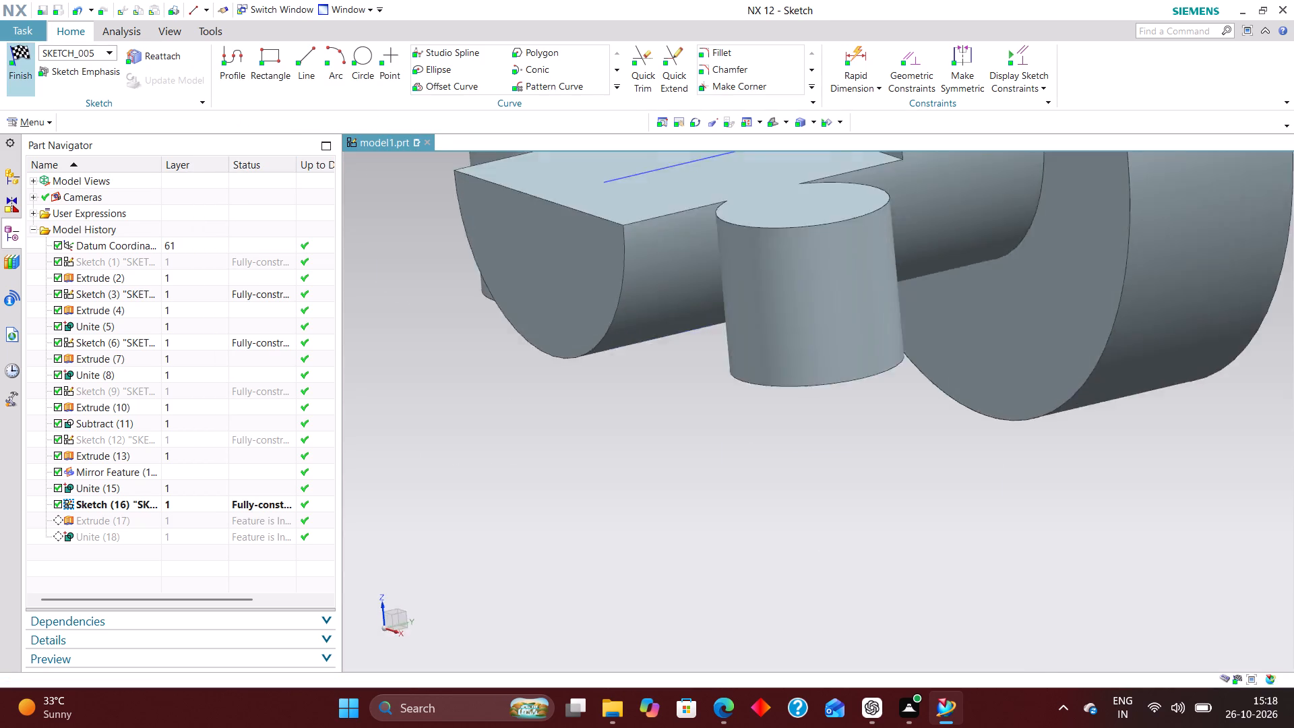
Hide the connecting block's rectangle sketch.
scroll(748, 195, "down", 6)
scroll(822, 395, "down", 3)
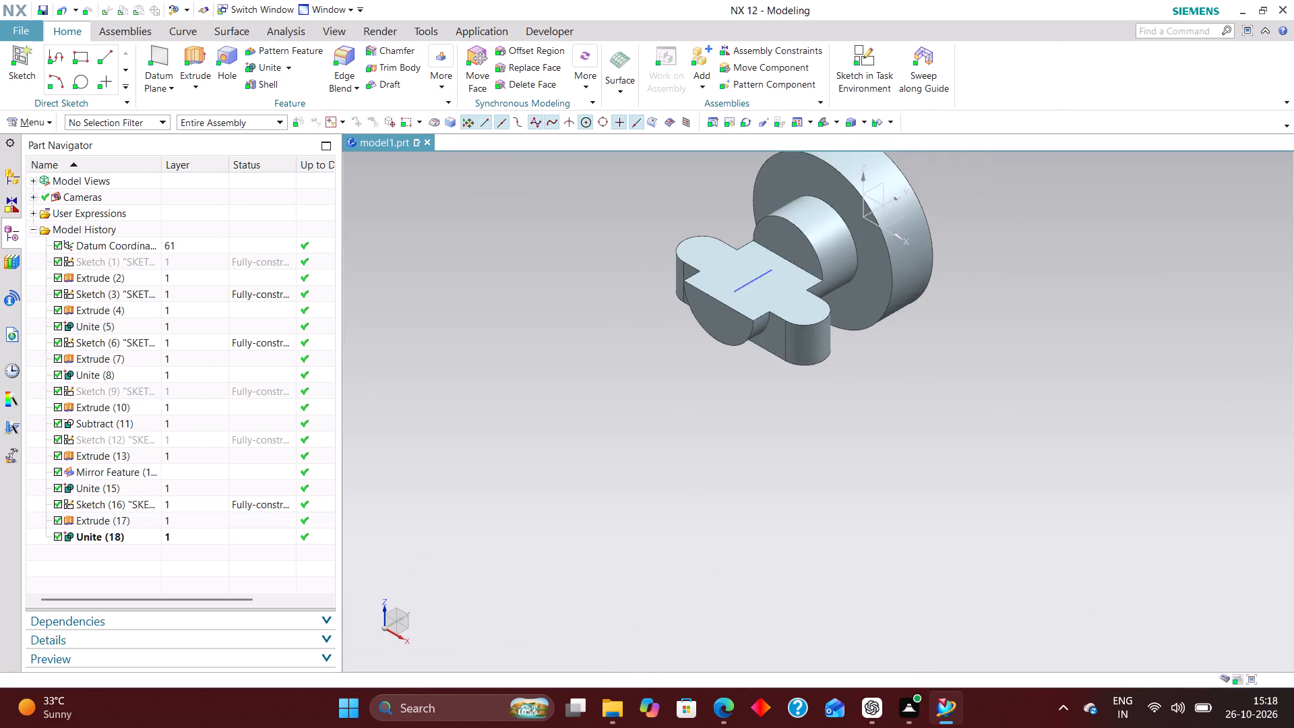
scroll(818, 264, "up", 3)
scroll(875, 459, "down", 2)
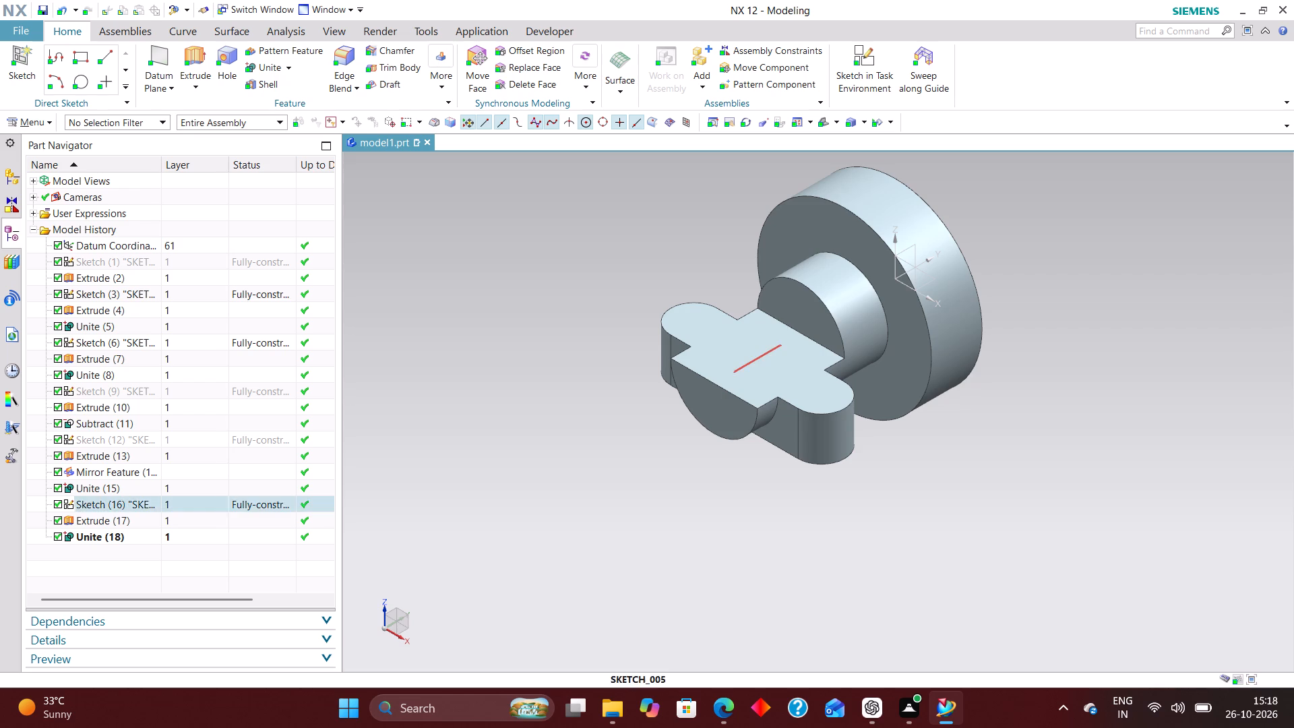
right_click_drag(770, 348, 778, 394)
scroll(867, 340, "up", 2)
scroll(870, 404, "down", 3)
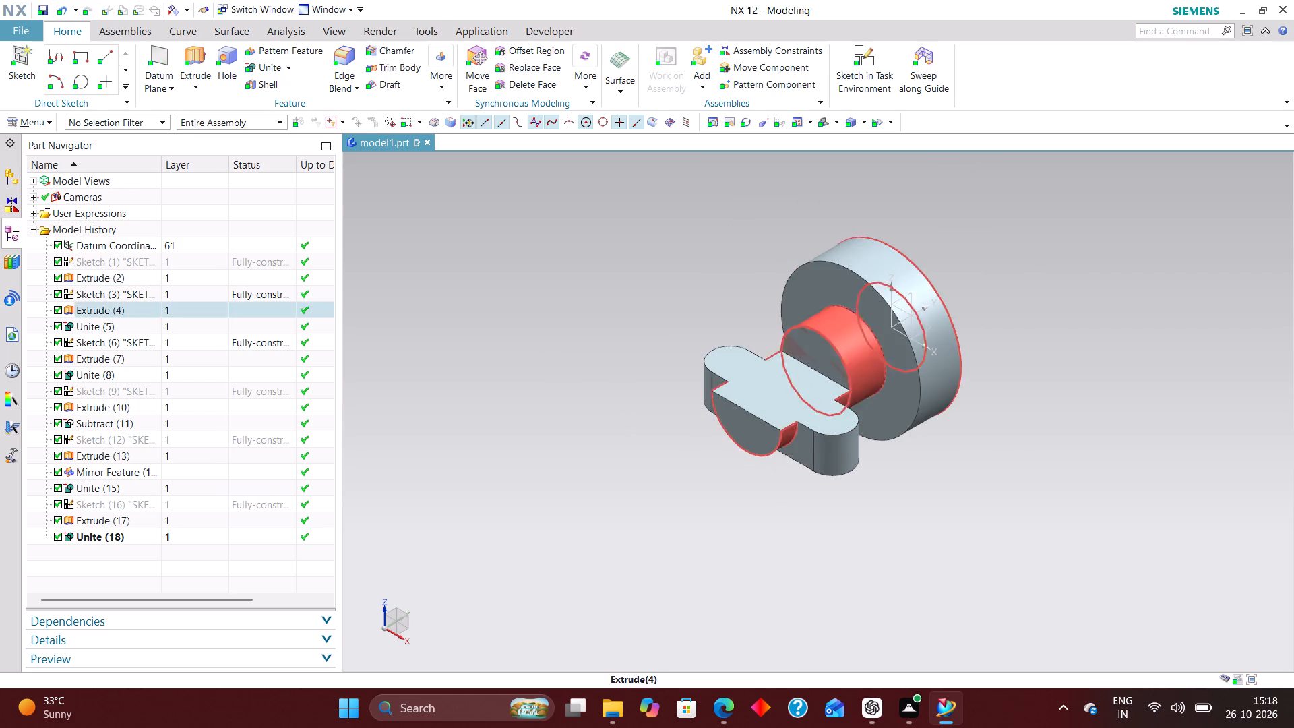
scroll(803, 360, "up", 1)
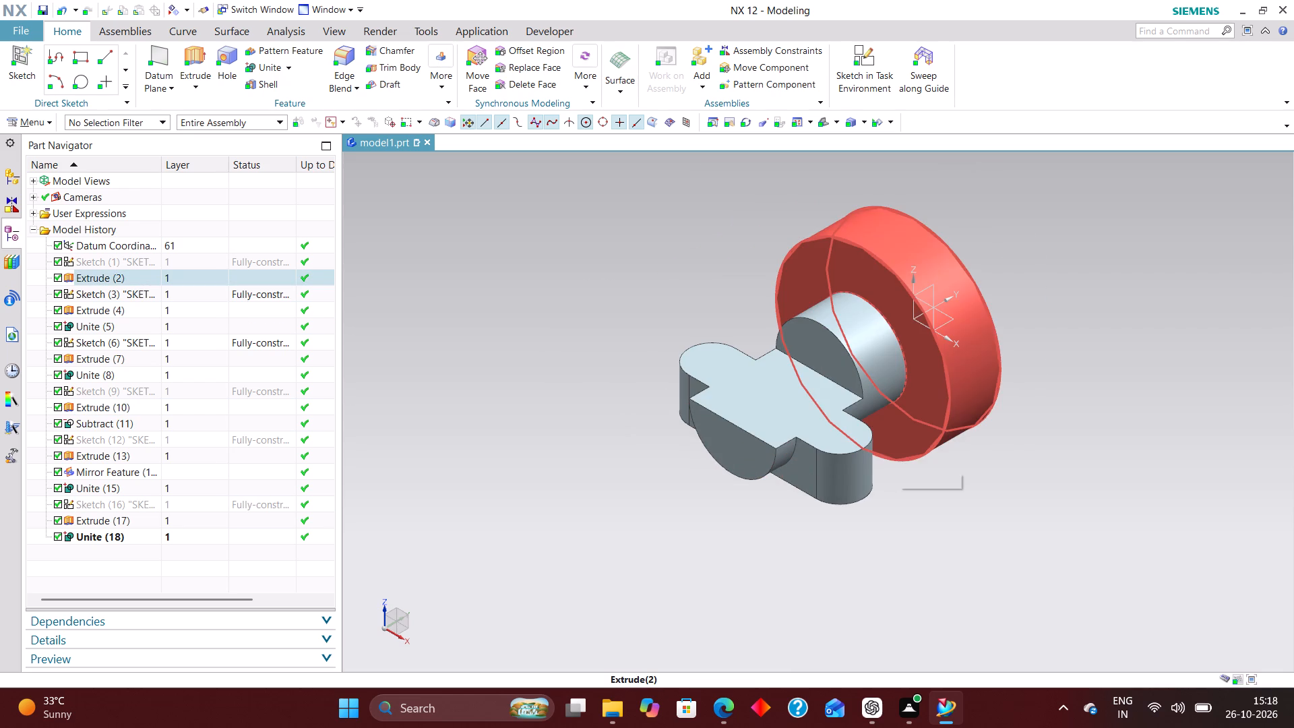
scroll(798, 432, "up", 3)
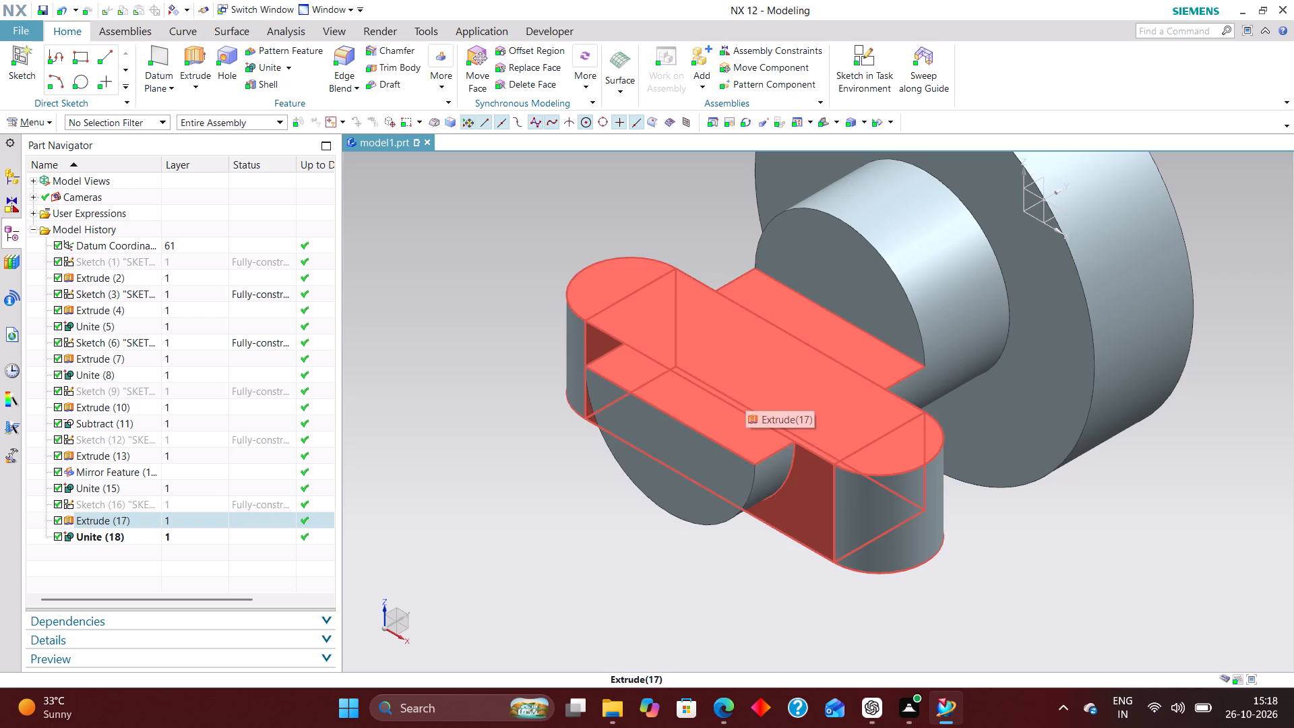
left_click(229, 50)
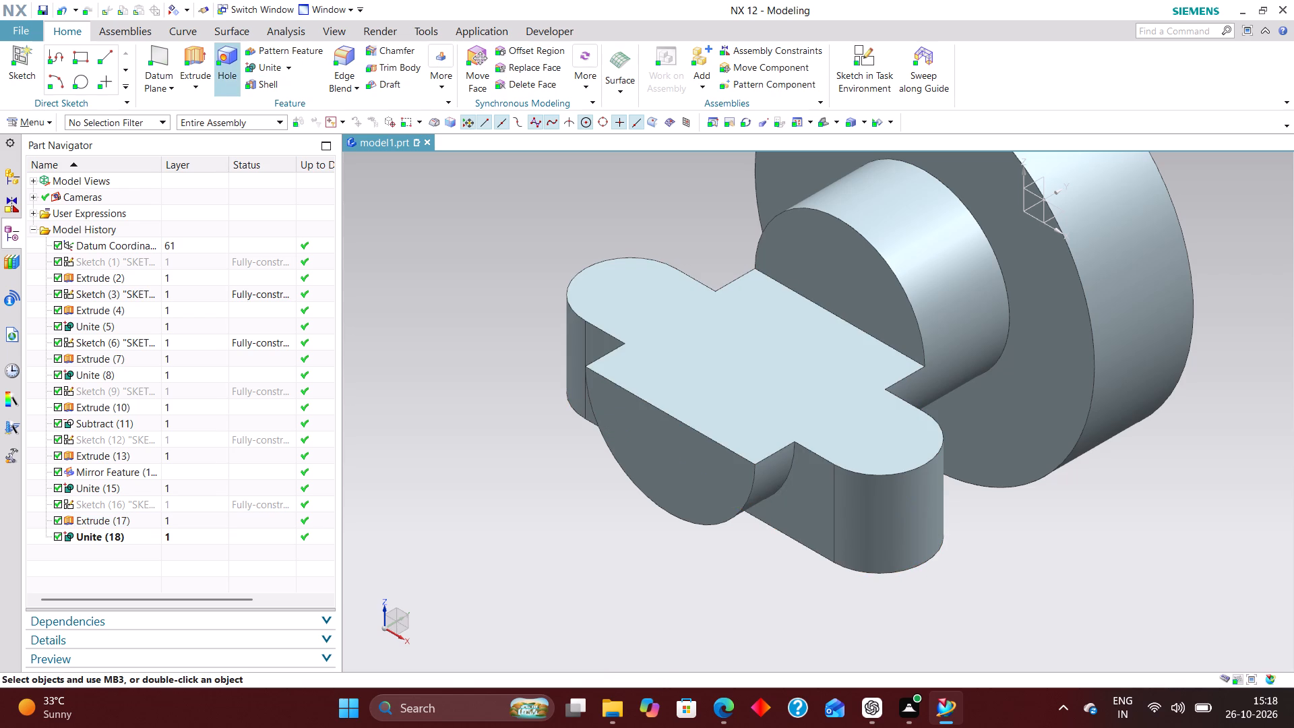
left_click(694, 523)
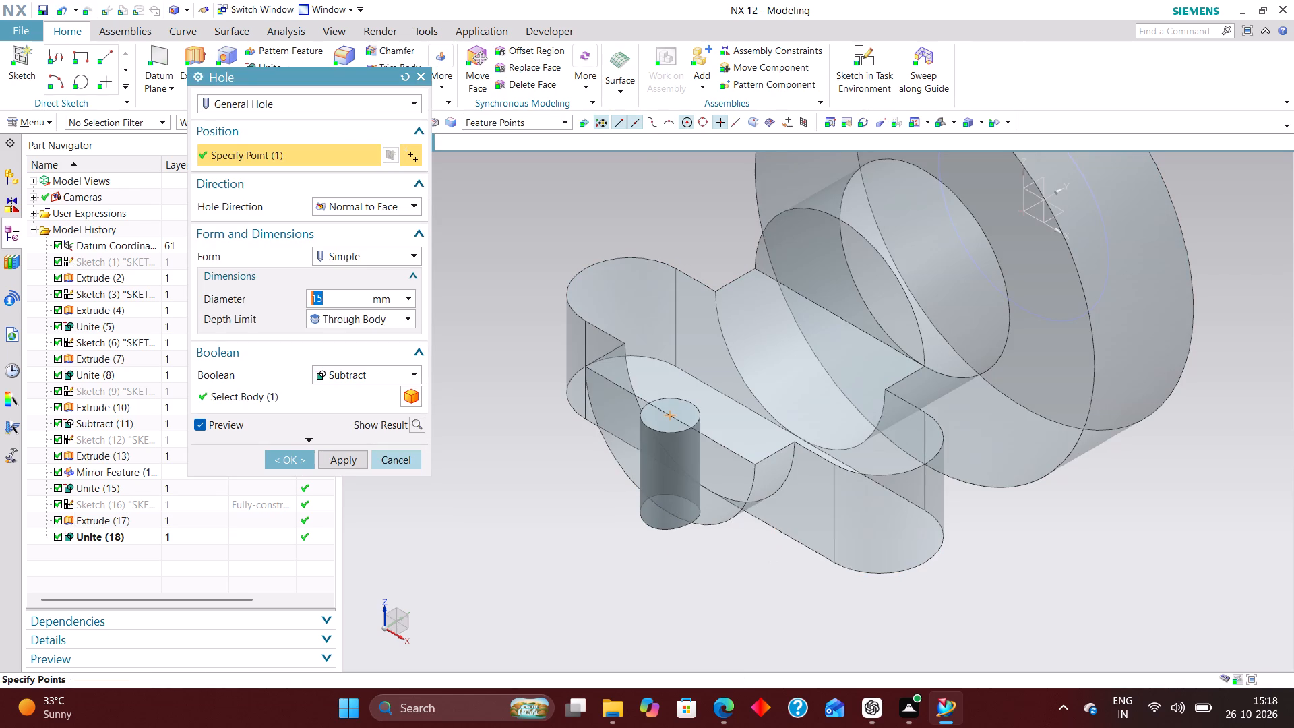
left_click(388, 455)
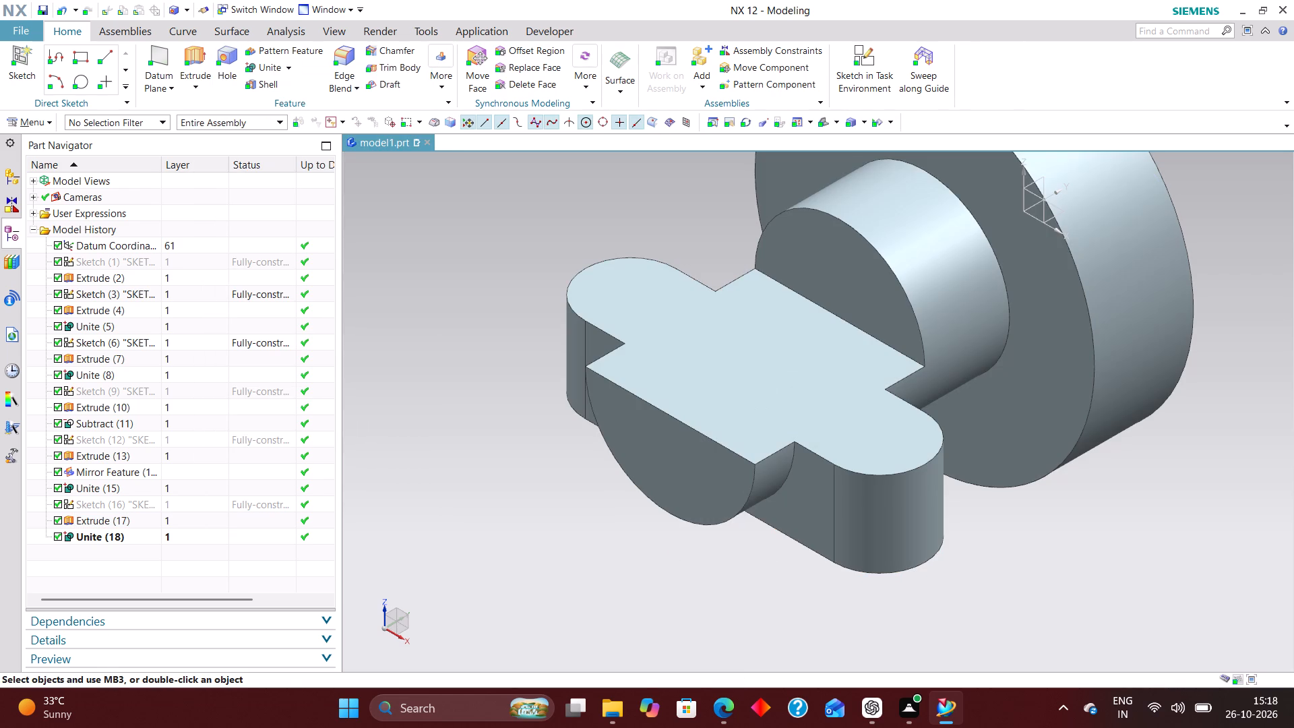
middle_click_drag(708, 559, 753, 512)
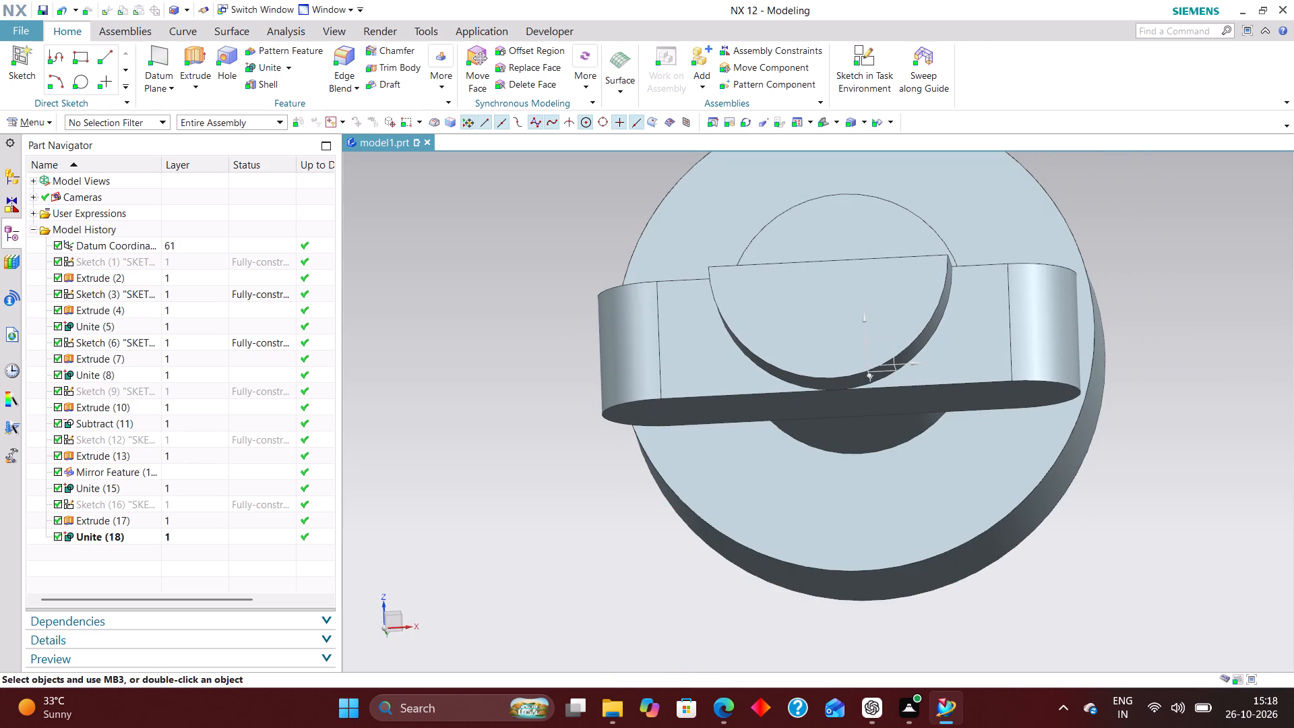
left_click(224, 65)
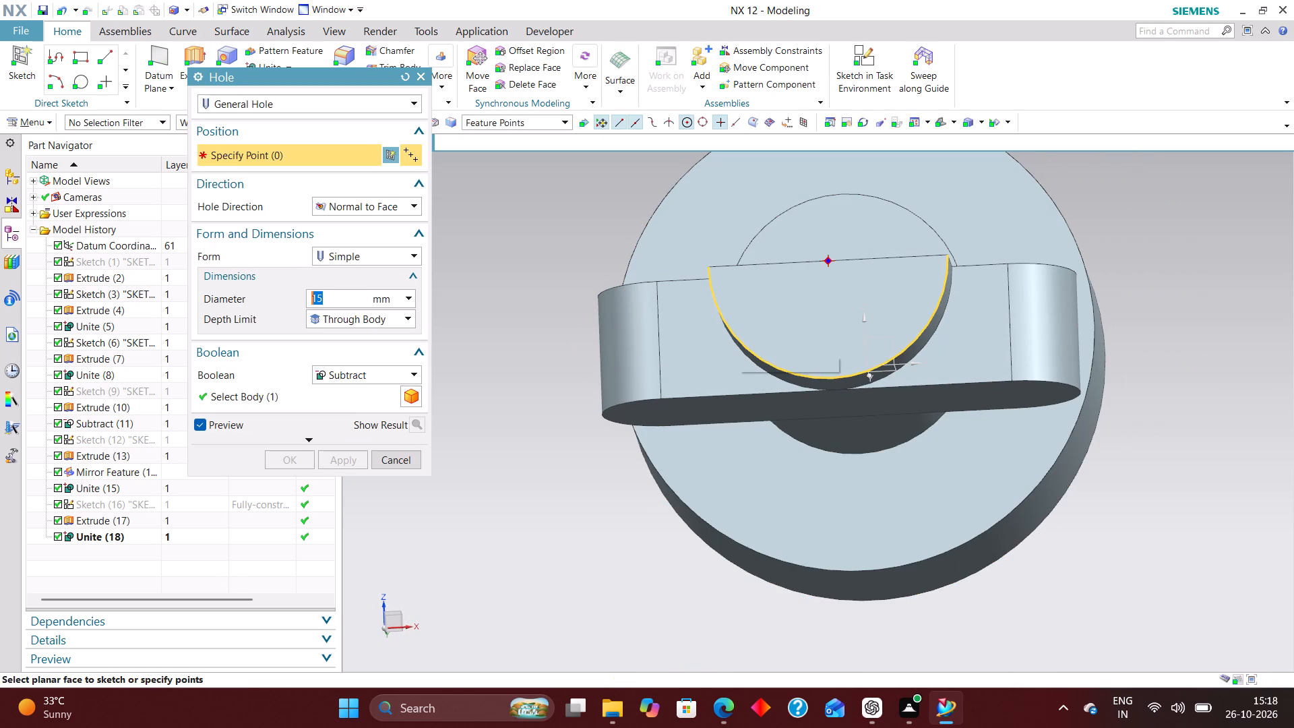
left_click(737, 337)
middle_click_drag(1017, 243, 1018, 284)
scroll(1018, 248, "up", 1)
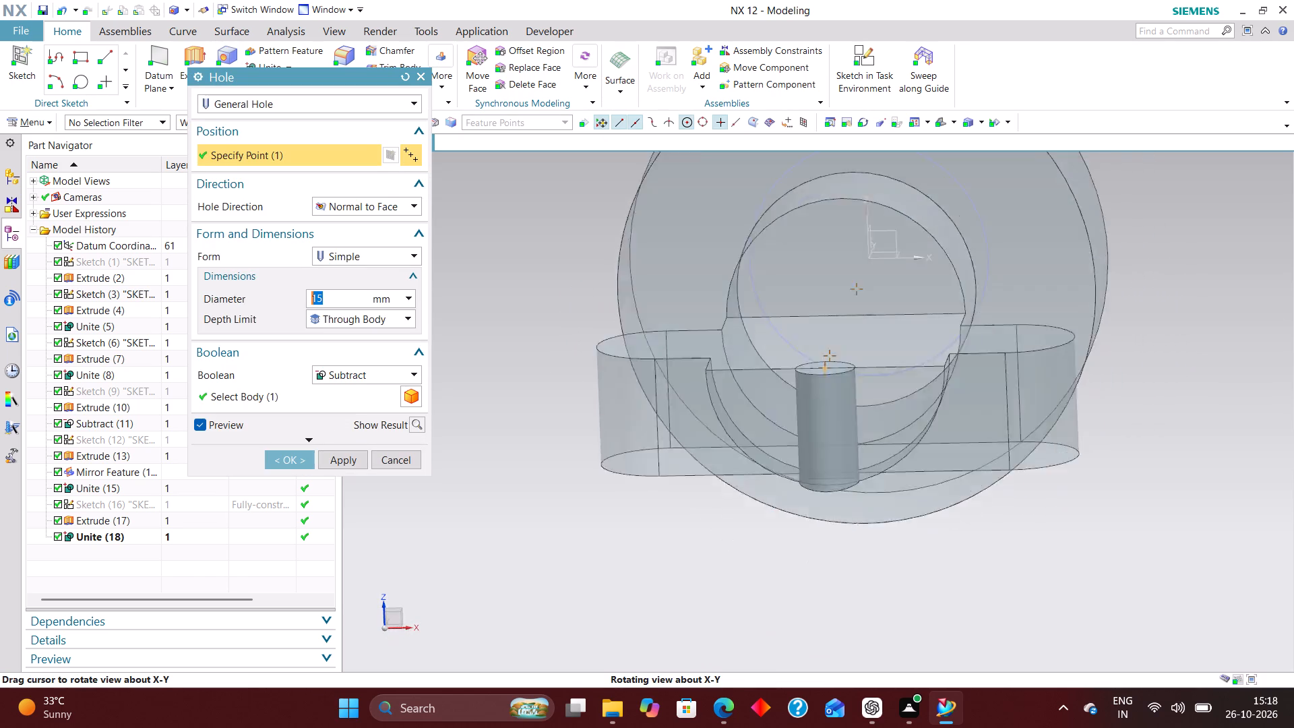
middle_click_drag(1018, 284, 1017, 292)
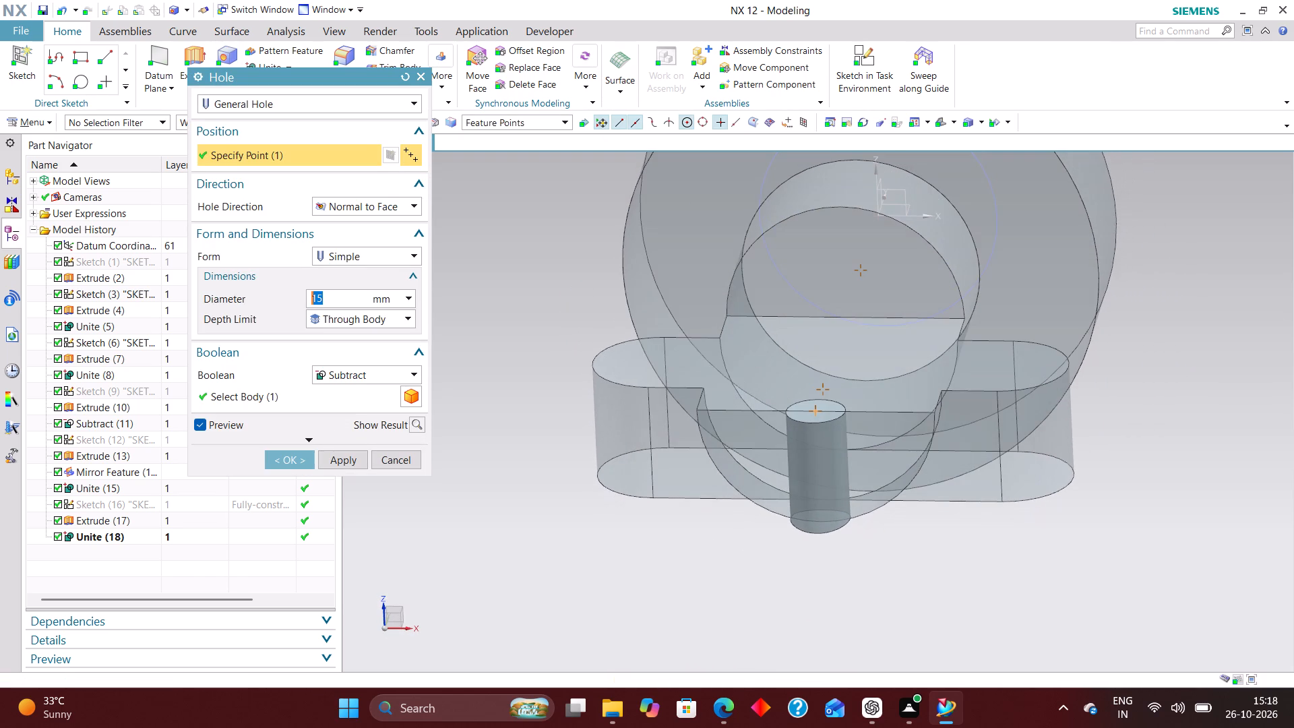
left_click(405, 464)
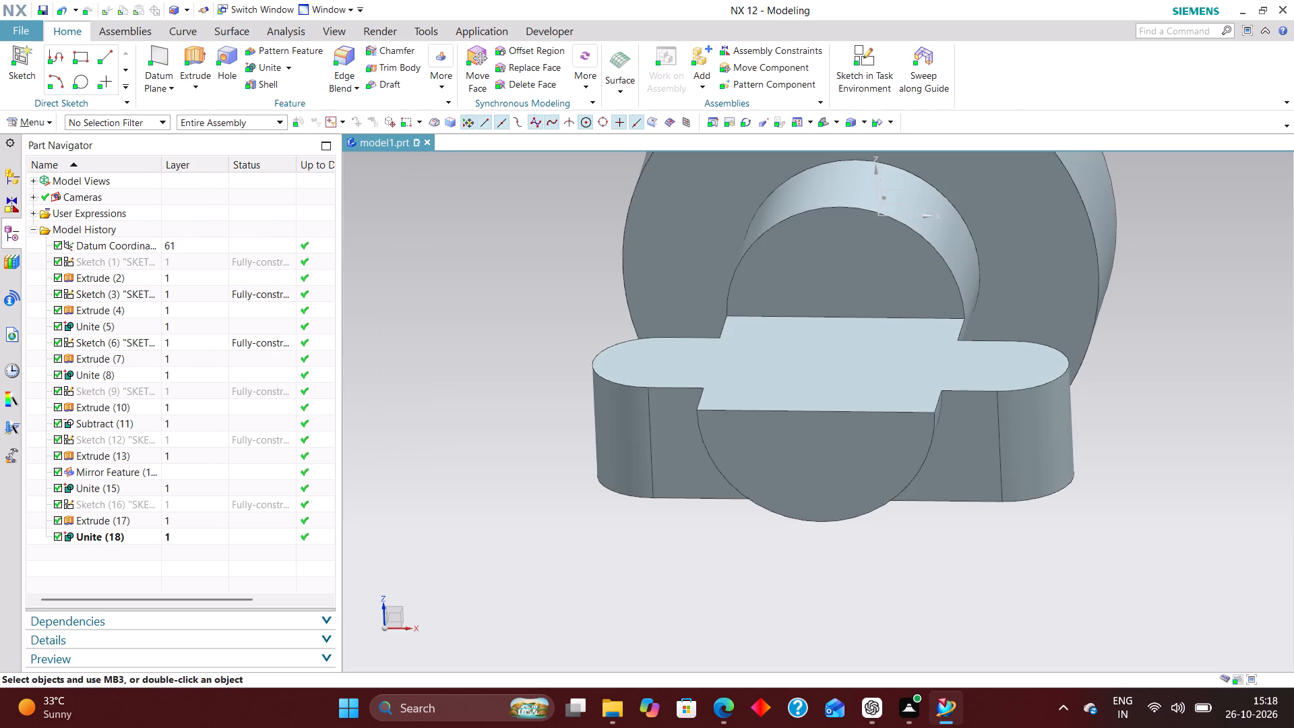
Examine the housing's sketches and extrudes in the model history and the geometry each one controls.
left_click(125, 440)
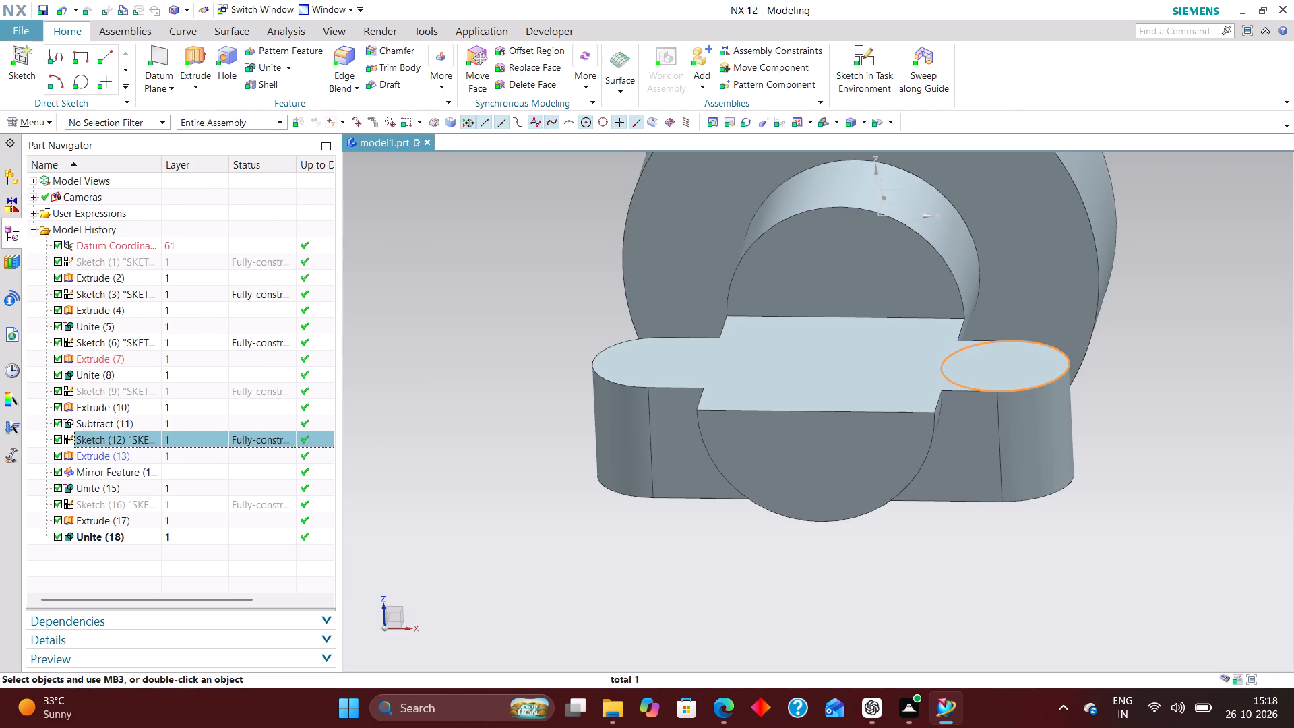
left_click(143, 388)
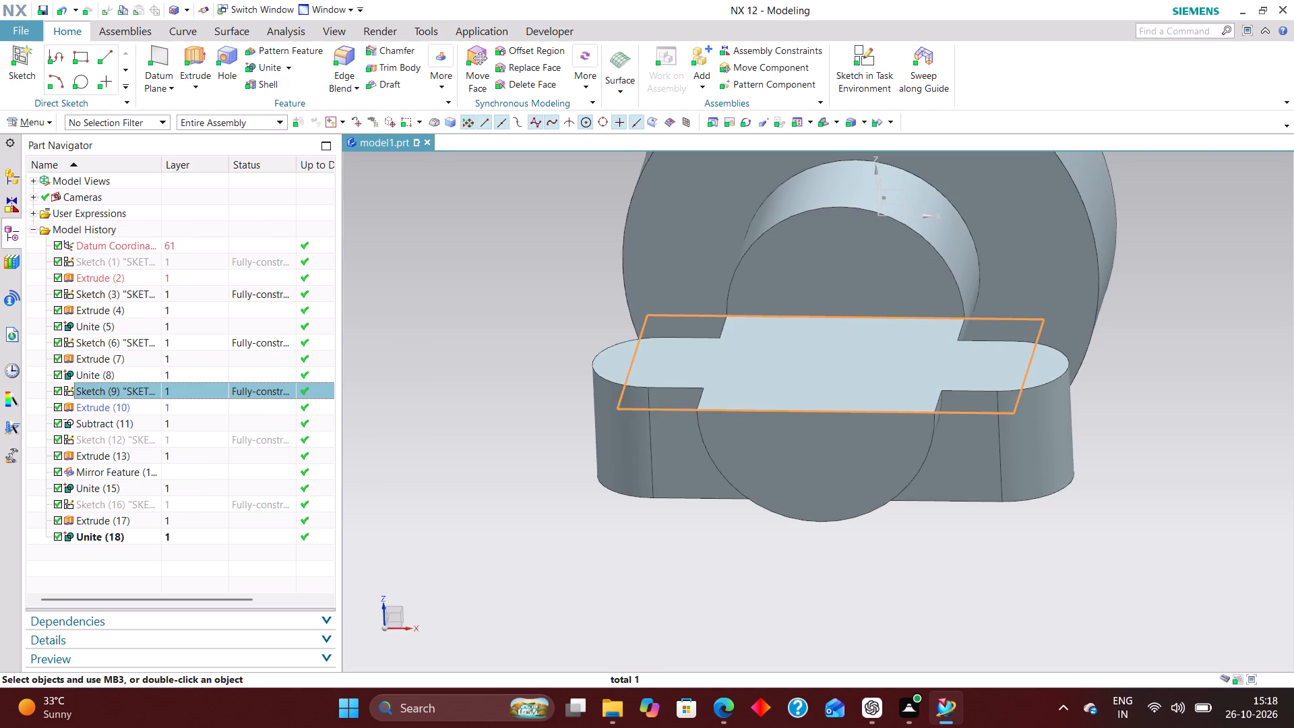
left_click(133, 341)
scroll(627, 477, "down", 2)
middle_click_drag(789, 540, 803, 476)
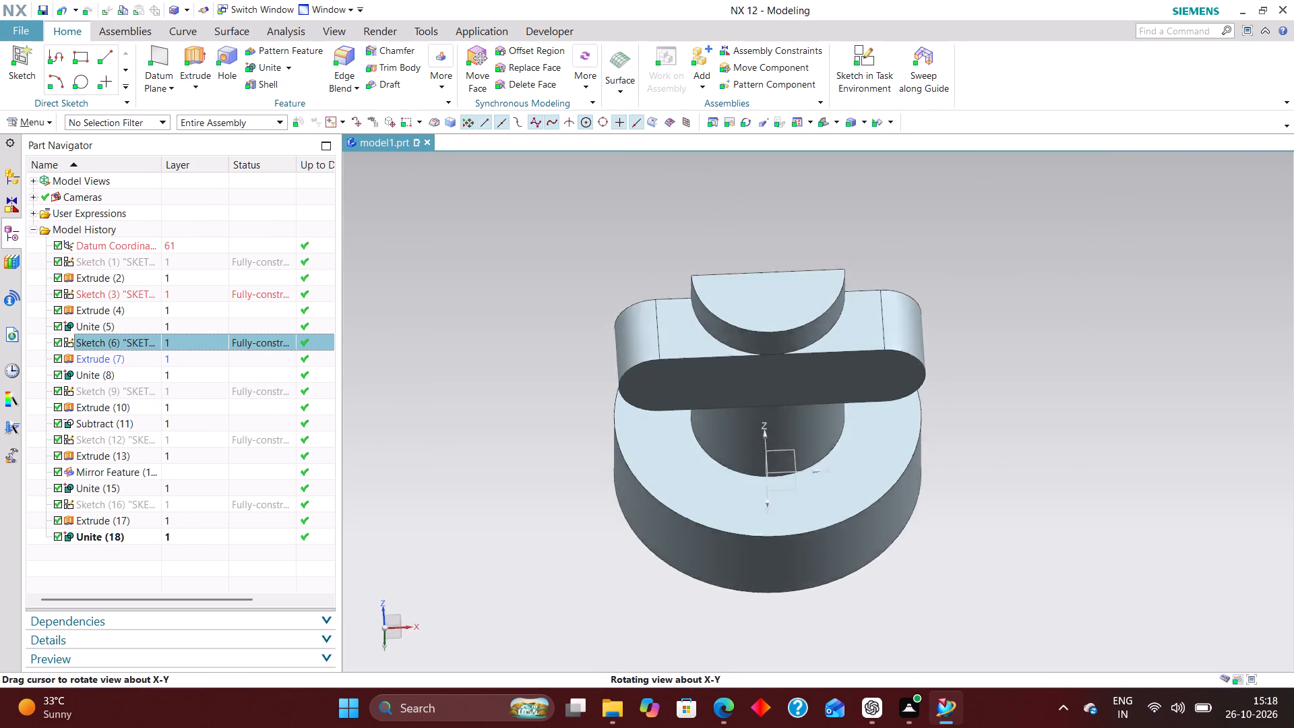
middle_click_drag(803, 476, 811, 454)
middle_click(811, 454)
middle_click_drag(811, 455, 773, 554)
scroll(773, 554, "up", 1)
left_click(131, 359)
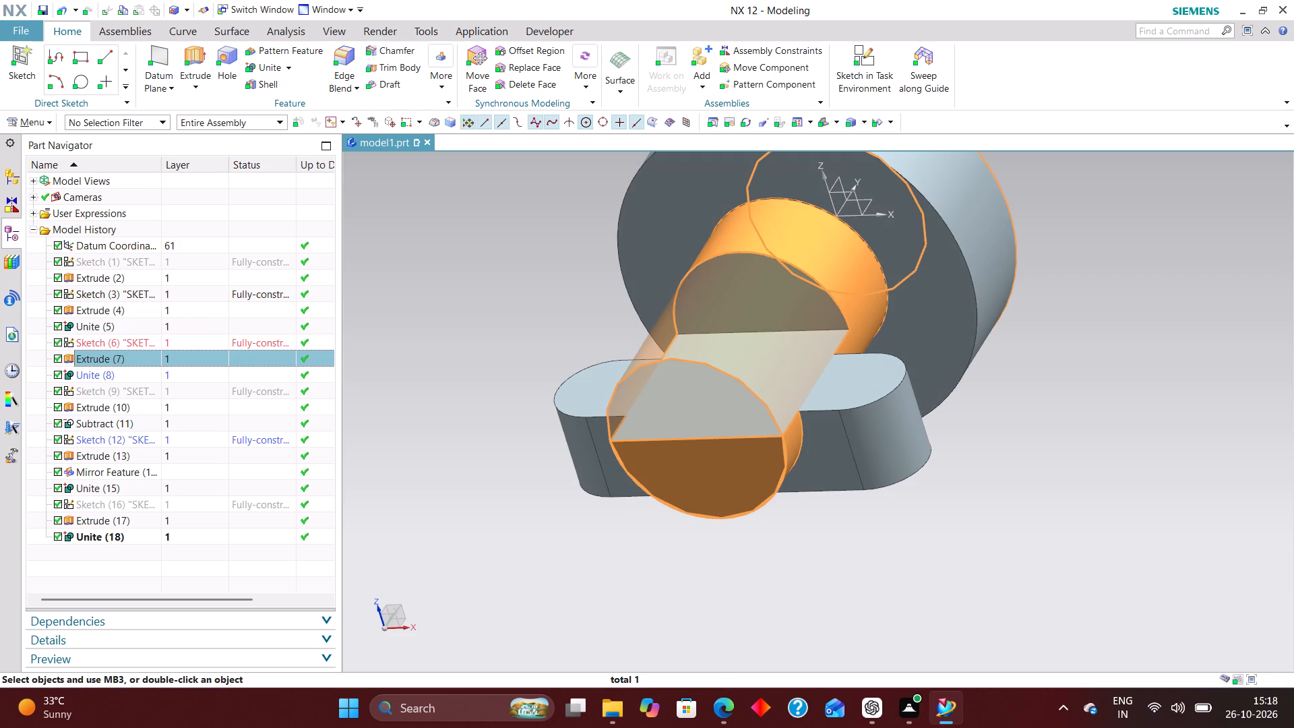
left_click(141, 388)
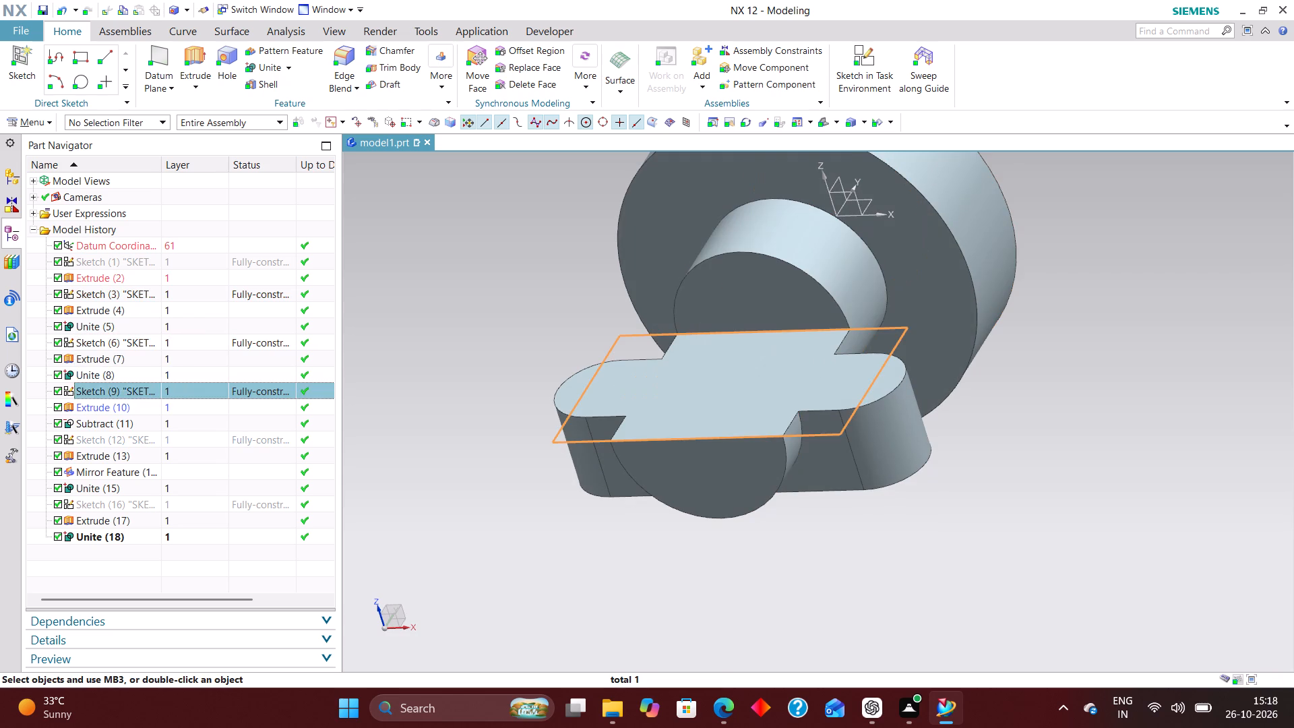
Make Unite (8), which precedes the half-cut sketch, the current feature in the model history.
left_click(135, 373)
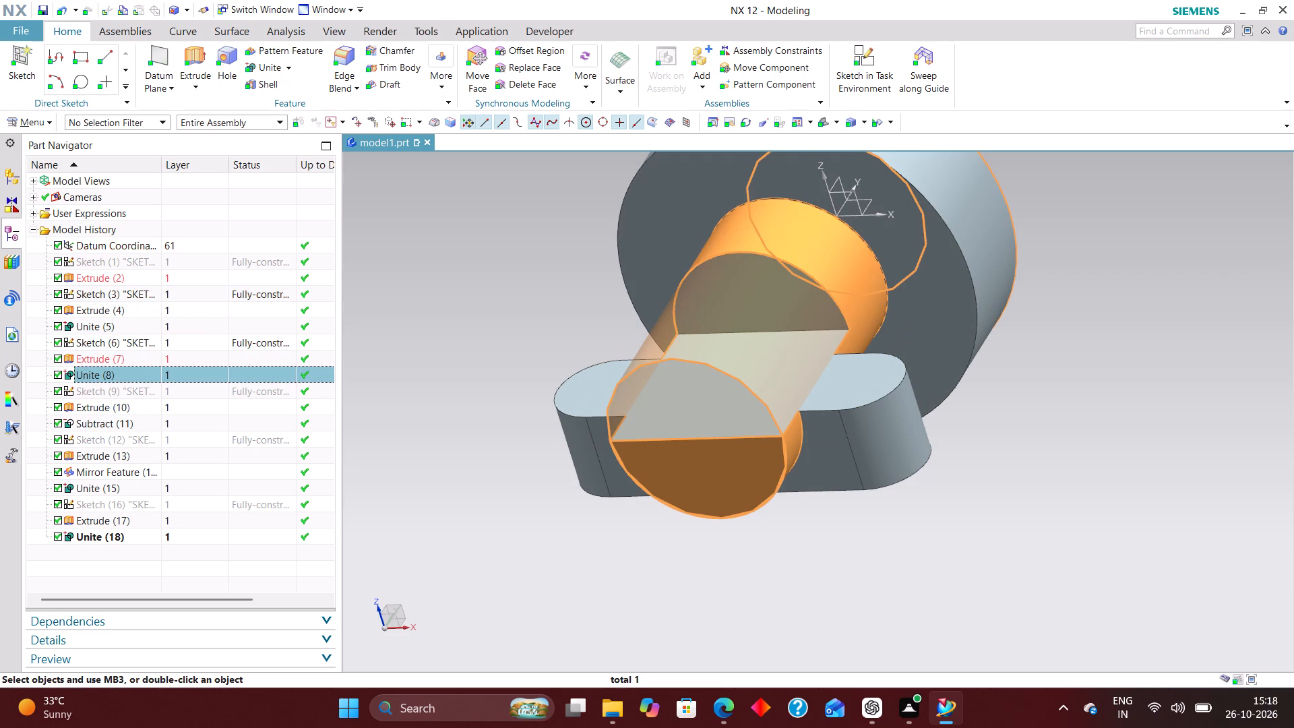
right_click(135, 373)
left_click(272, 433)
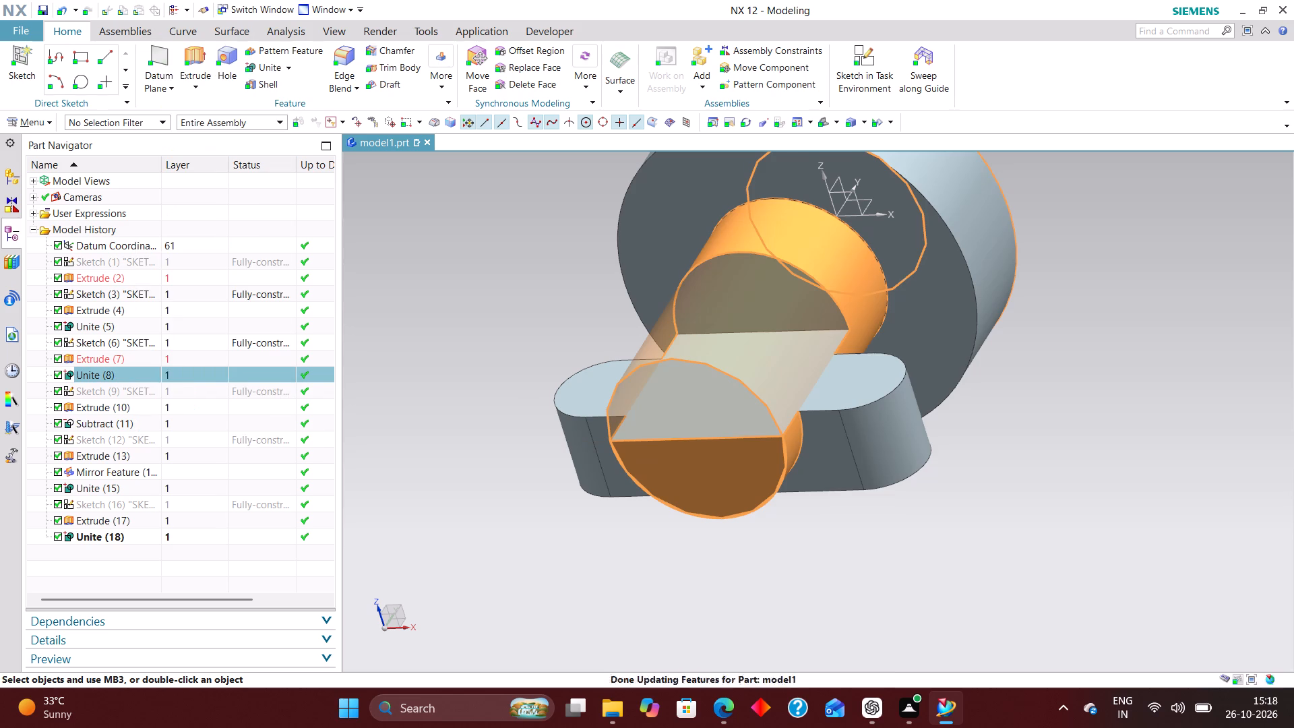
Cut a simple through-body hole of 20*2 mm diameter, centred on the cylindrical boss's end face.
left_click(218, 51)
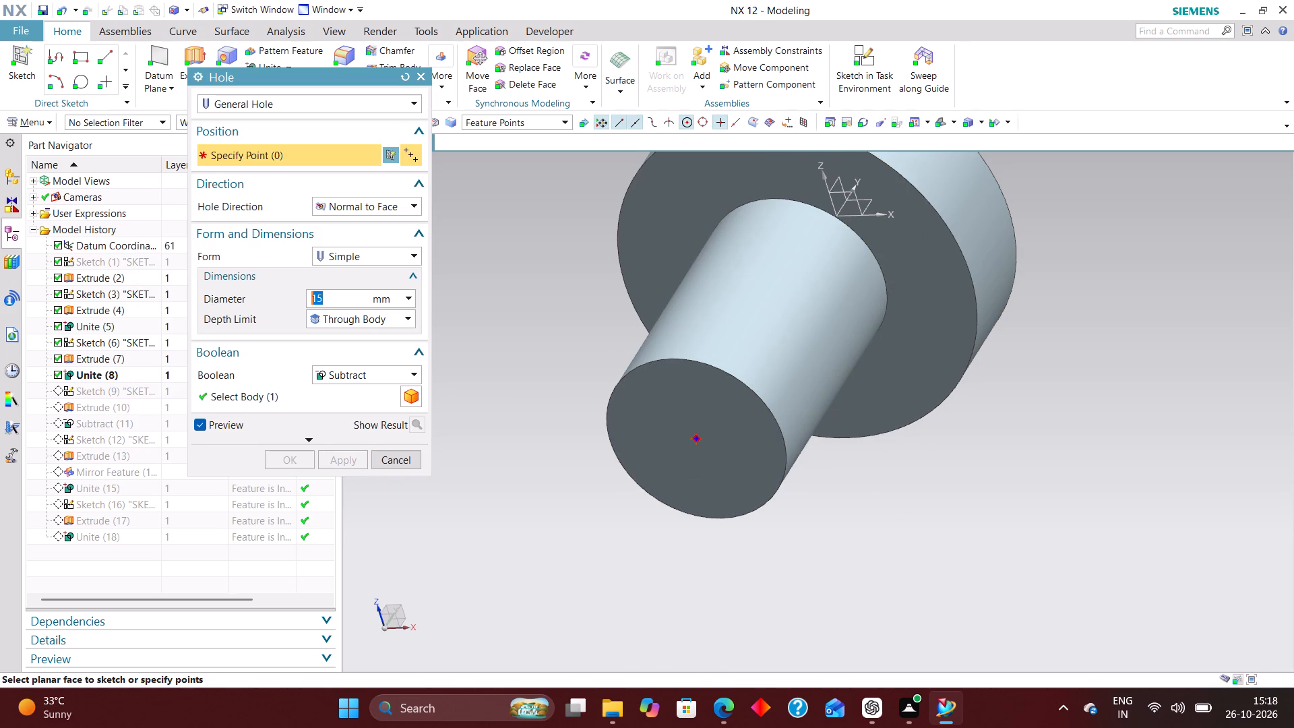
left_click(757, 394)
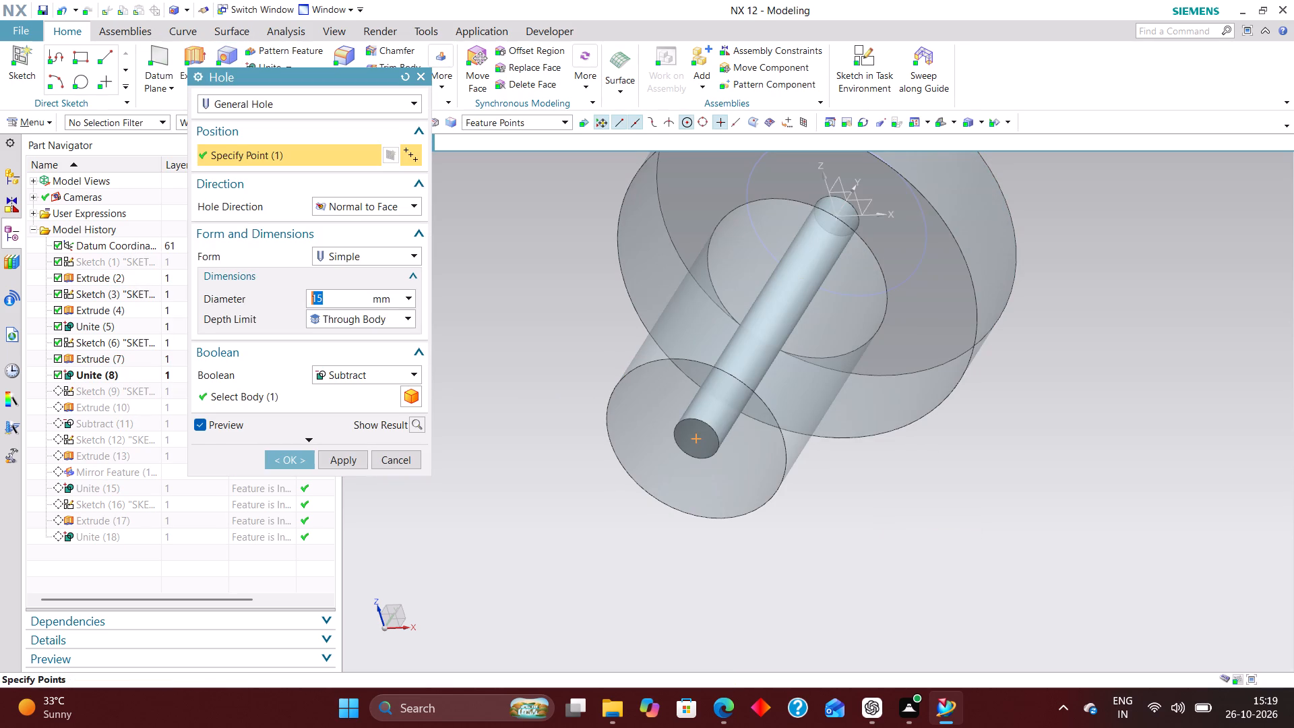
type("20")
key("Return")
type("20*2")
key("Return")
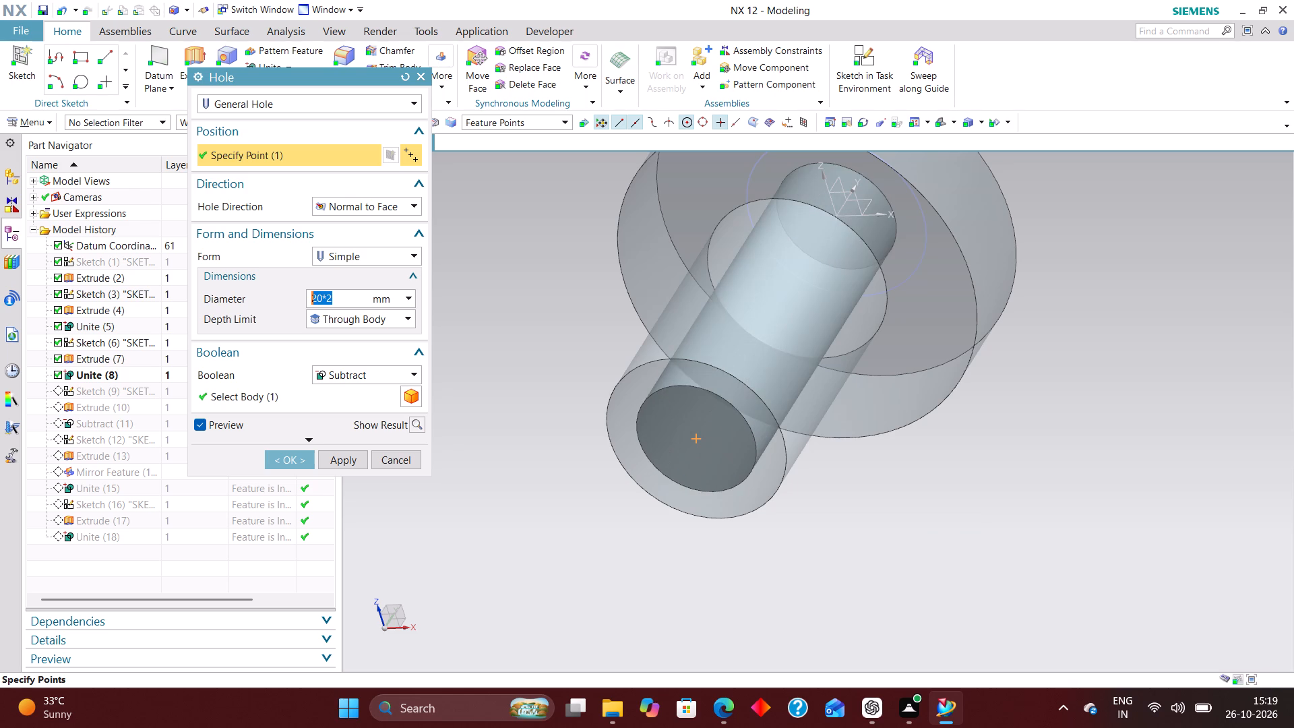
left_click(290, 460)
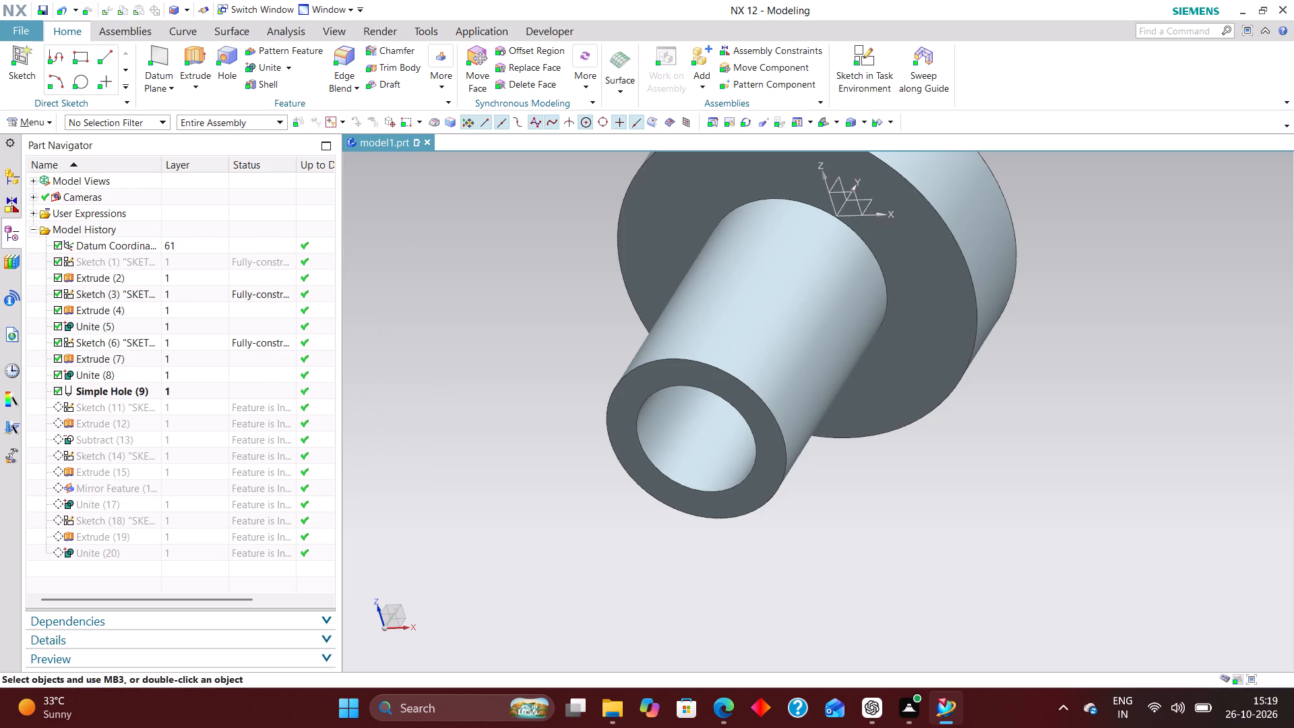
Make the last Unite in the model history the current feature again.
left_click(189, 551)
right_click(189, 551)
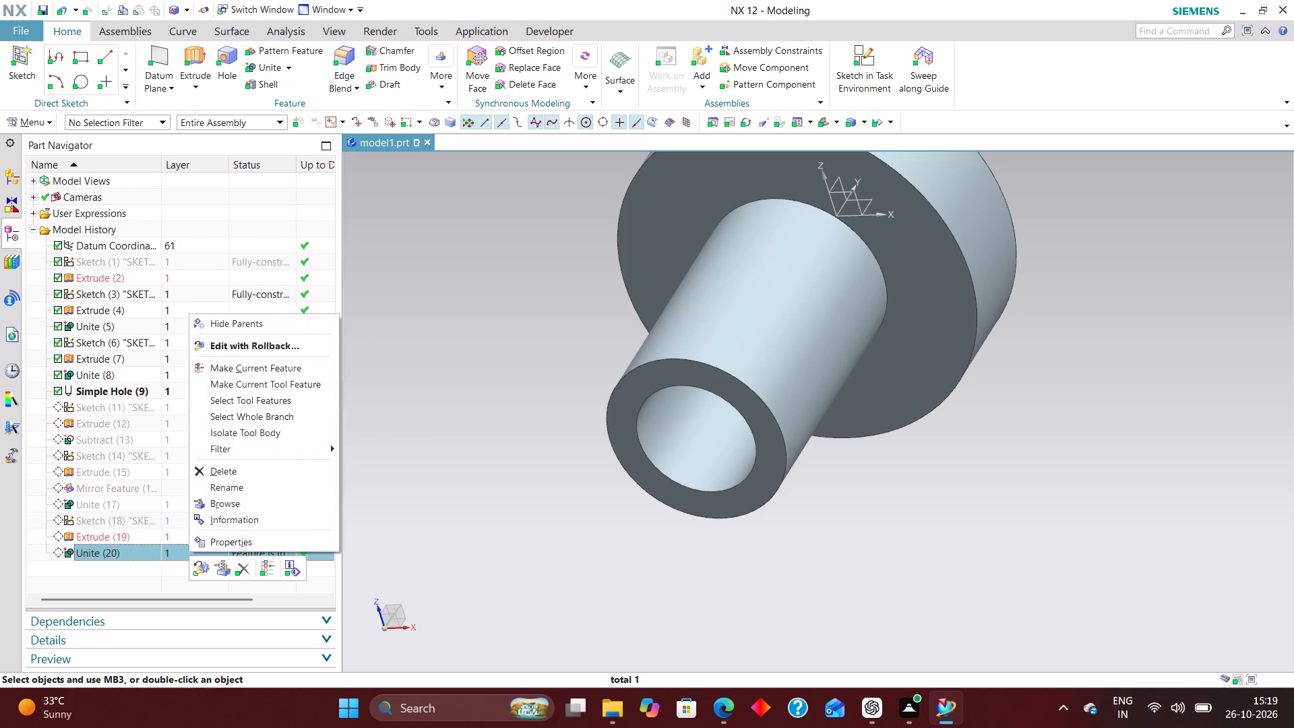
left_click(265, 565)
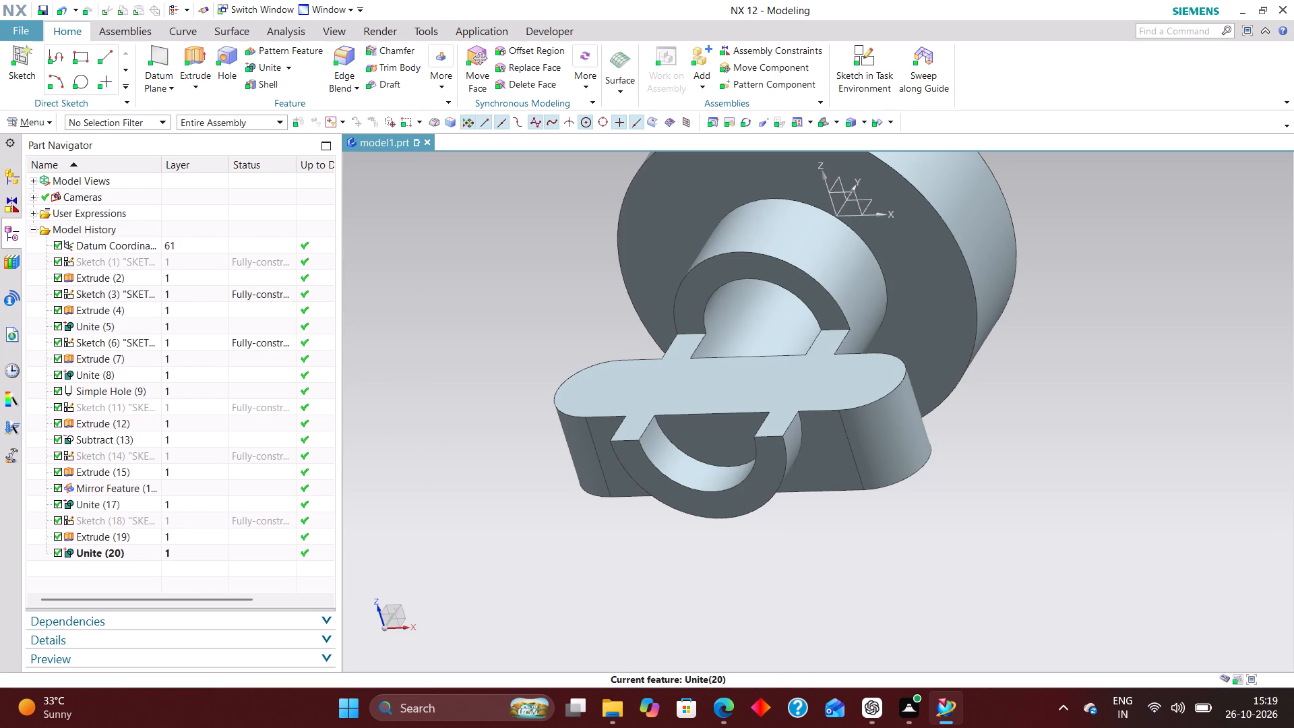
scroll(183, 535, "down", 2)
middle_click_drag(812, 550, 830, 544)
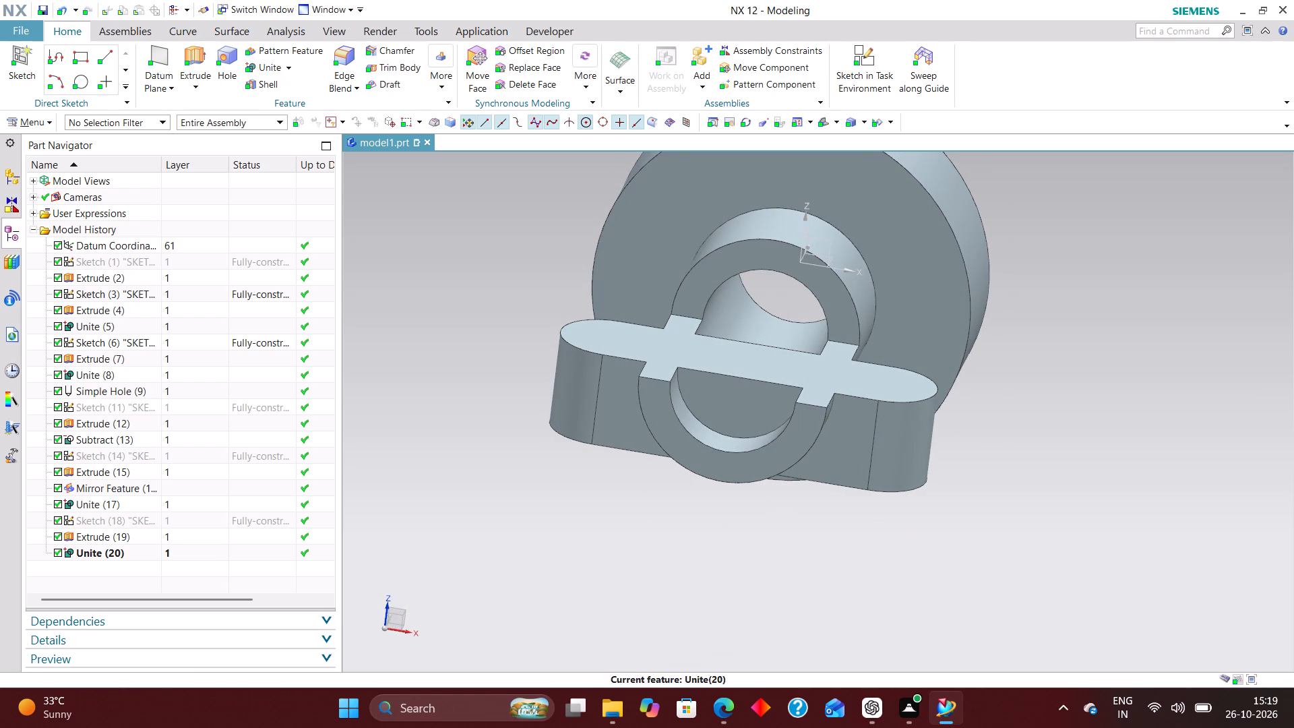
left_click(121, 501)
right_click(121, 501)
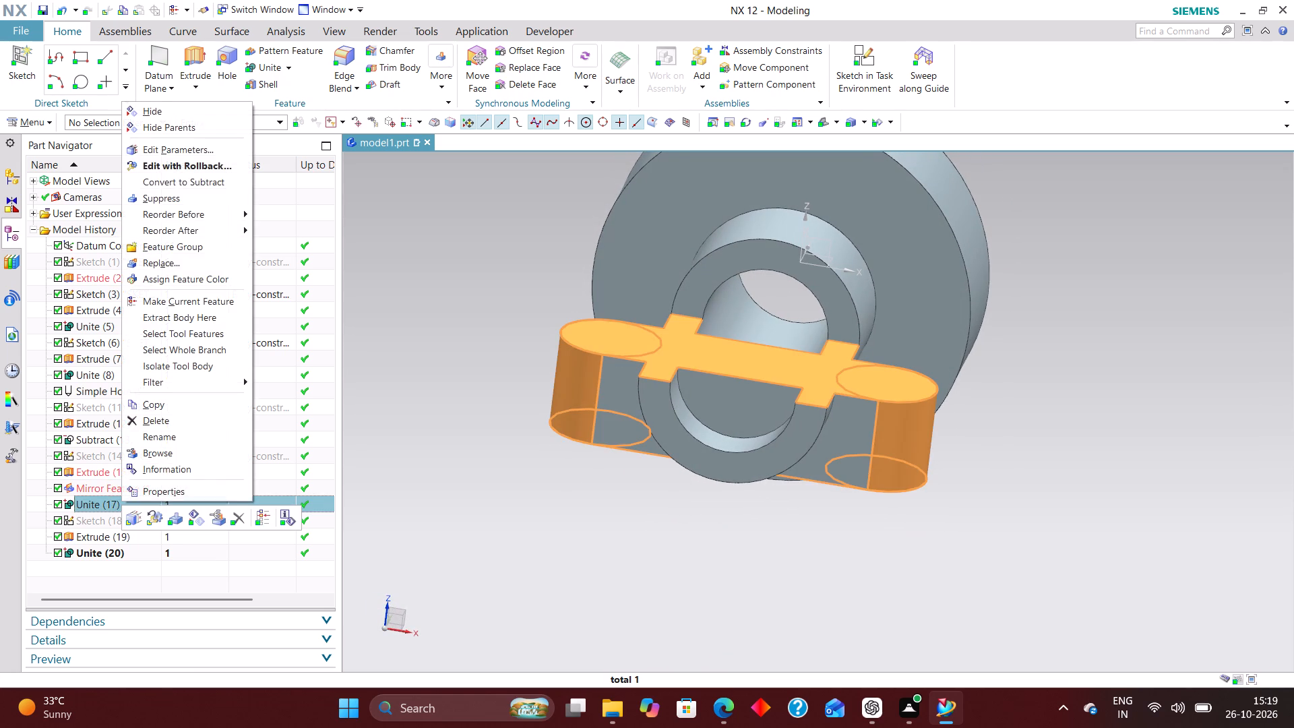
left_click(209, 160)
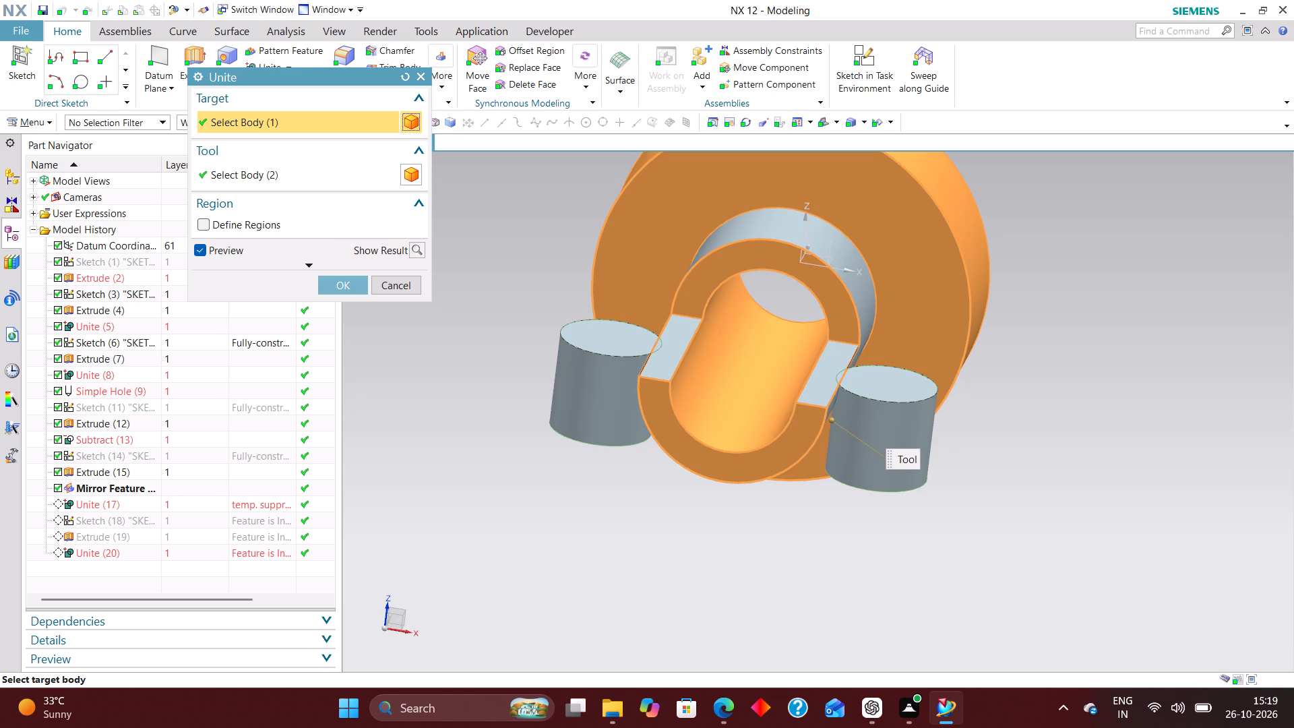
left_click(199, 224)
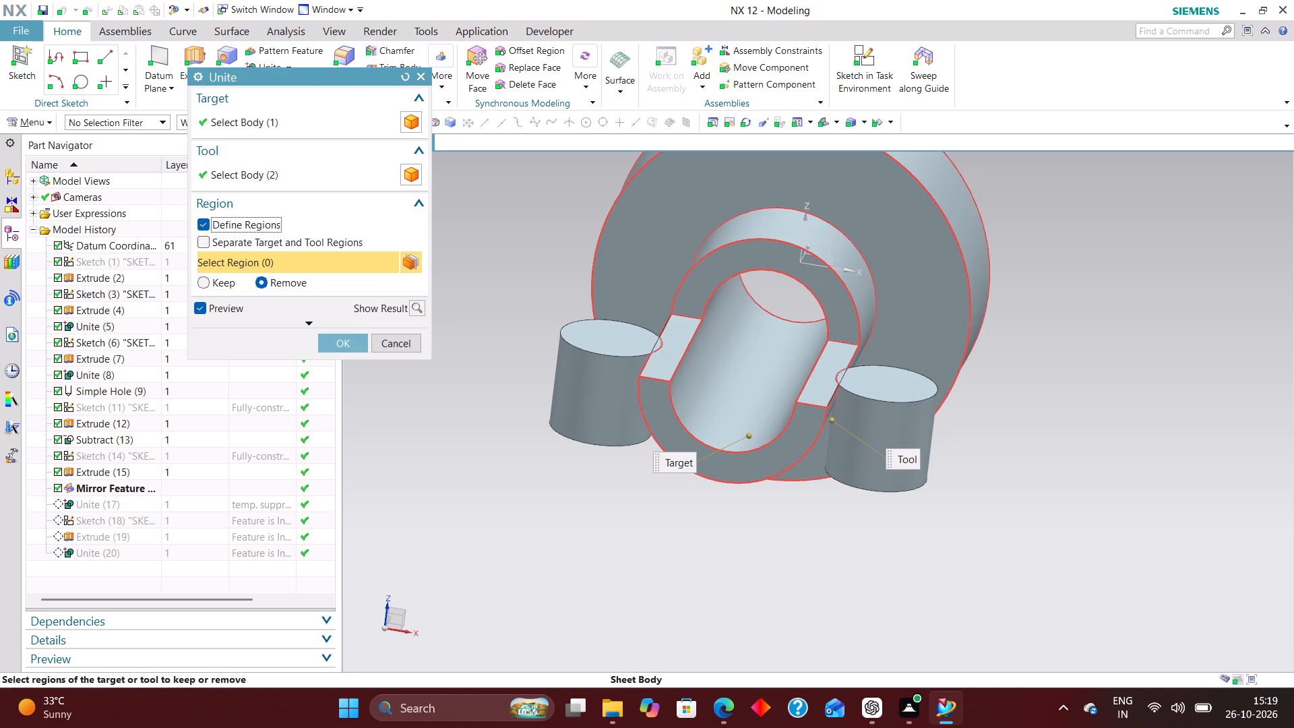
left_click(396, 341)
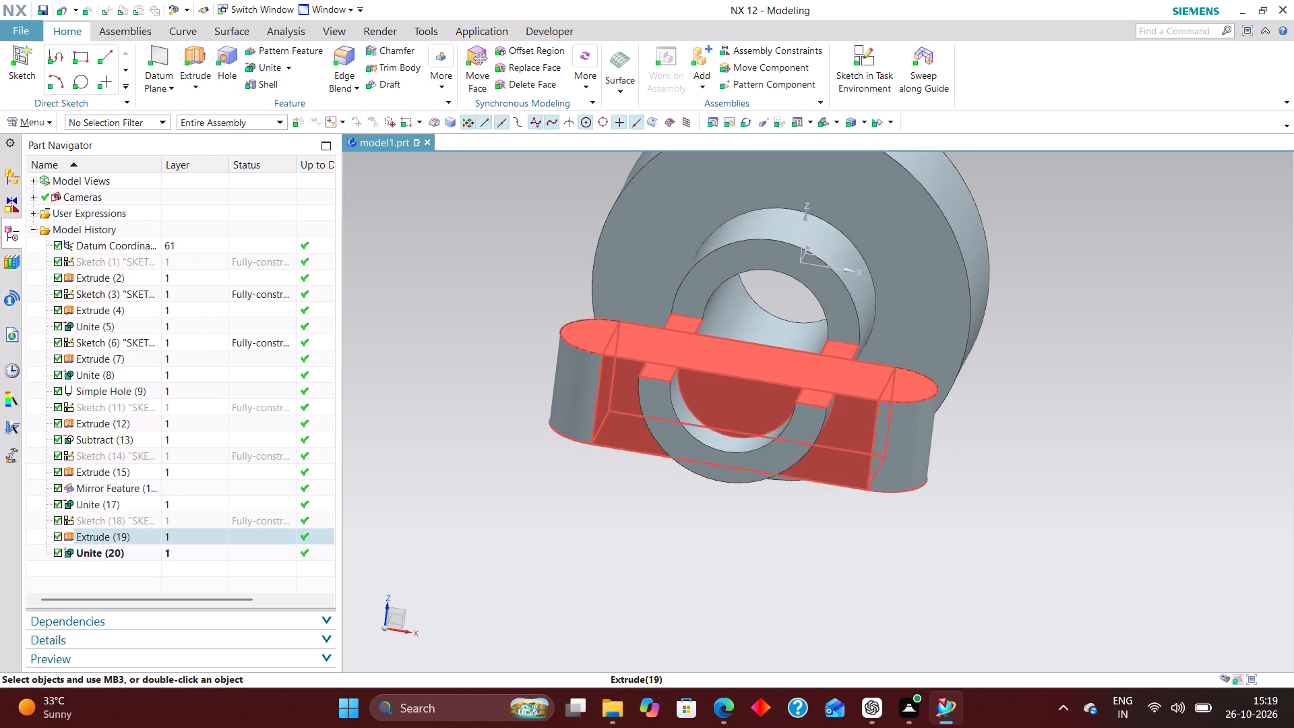
Edit the final Unite with defined regions, removing the connecting block's region that fills the bore.
left_click(130, 553)
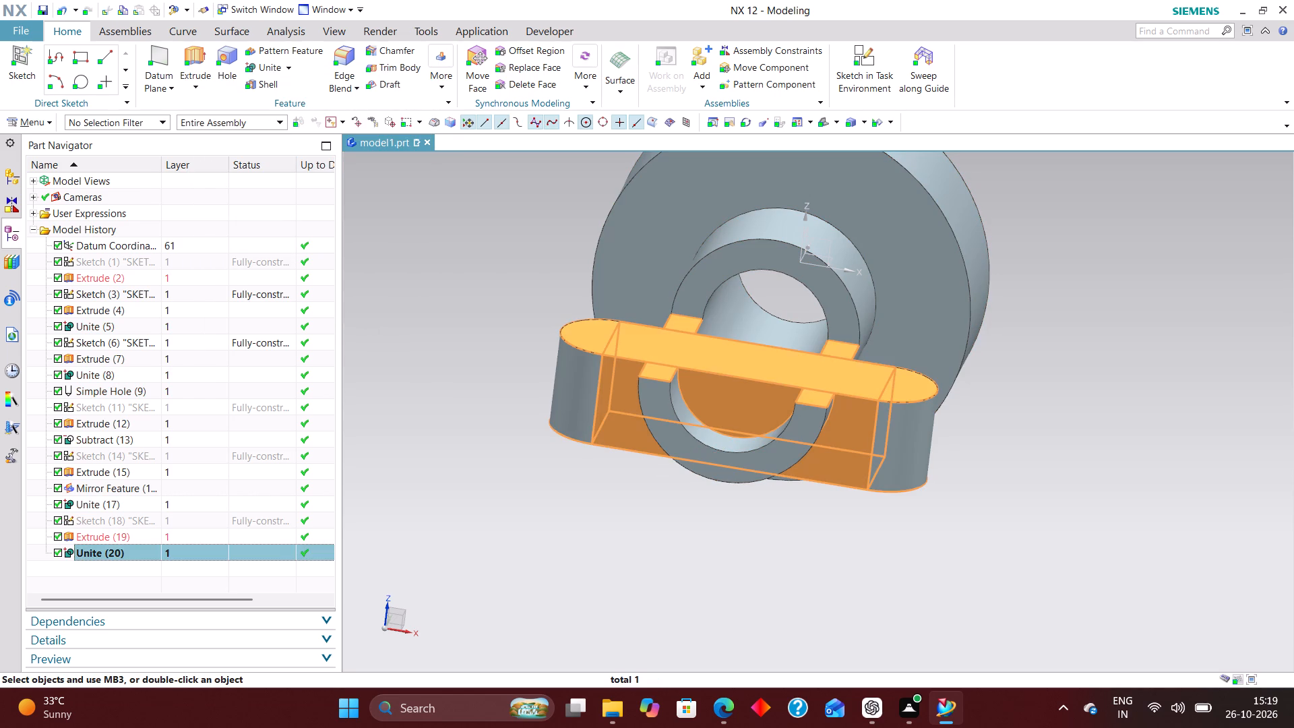
right_click(130, 552)
left_click(222, 233)
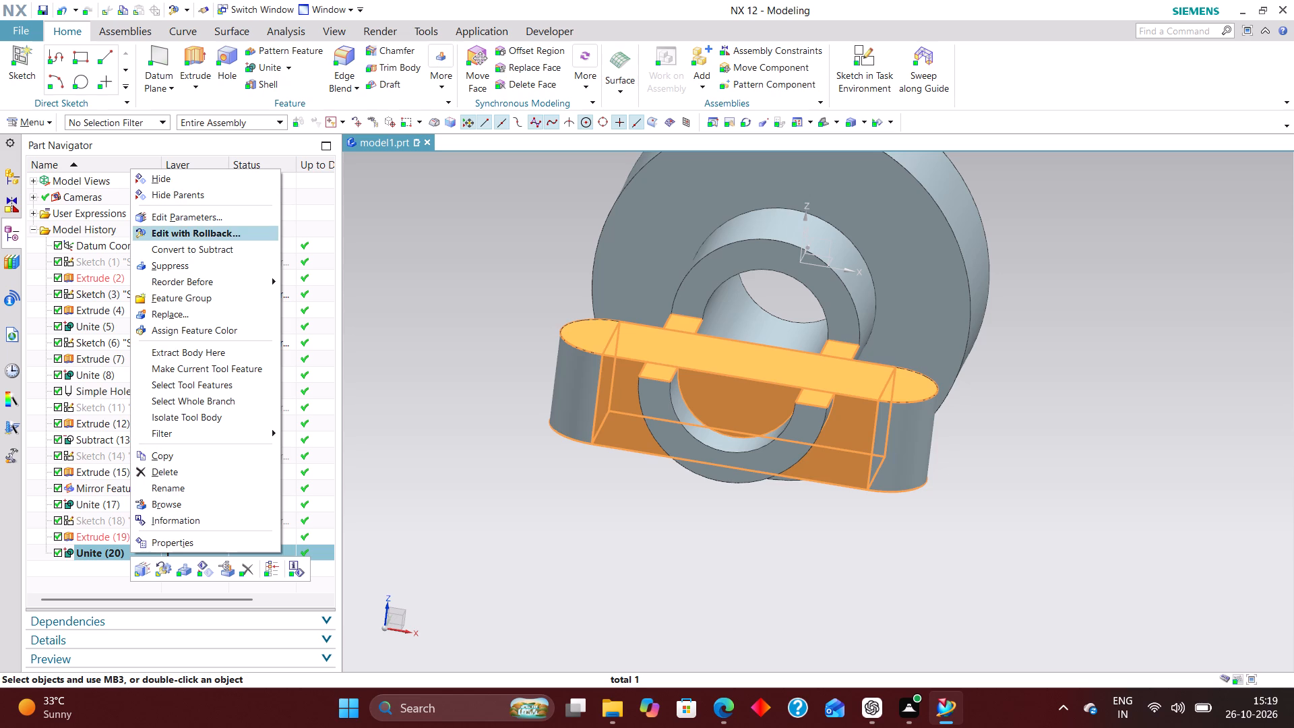
left_click(202, 222)
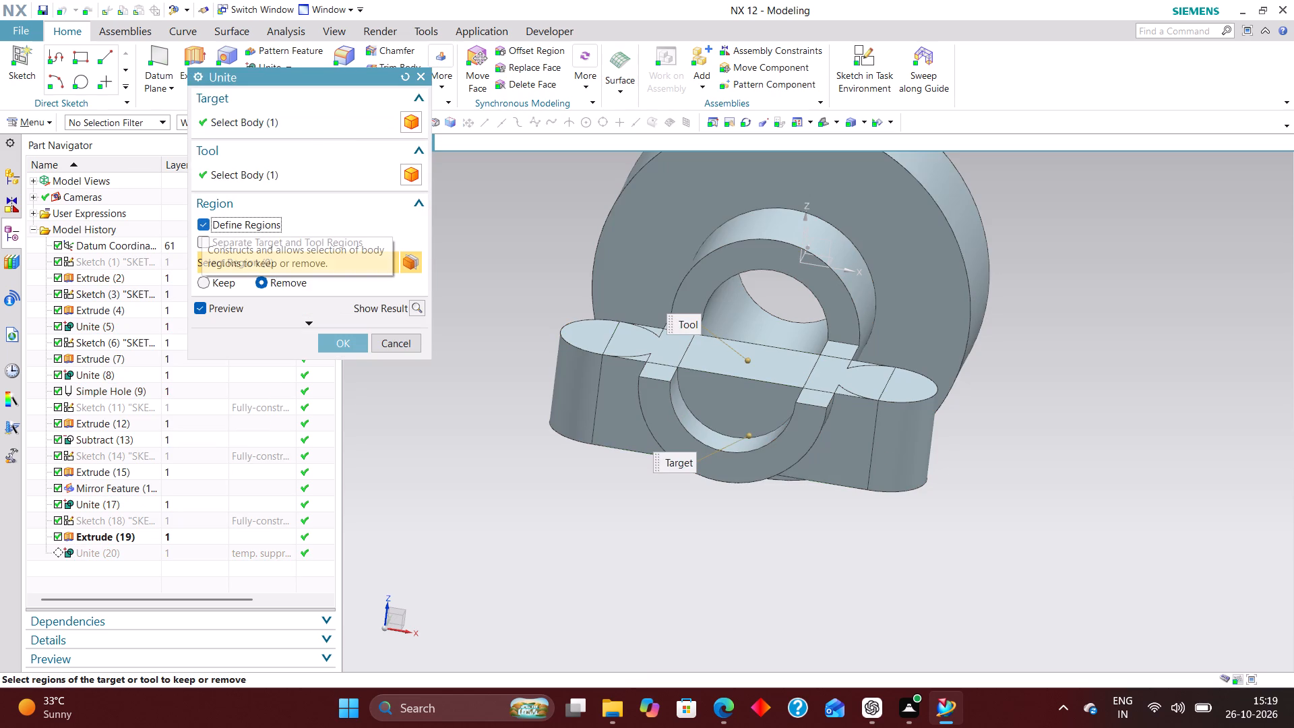
scroll(724, 405, "up", 4)
left_click(728, 378)
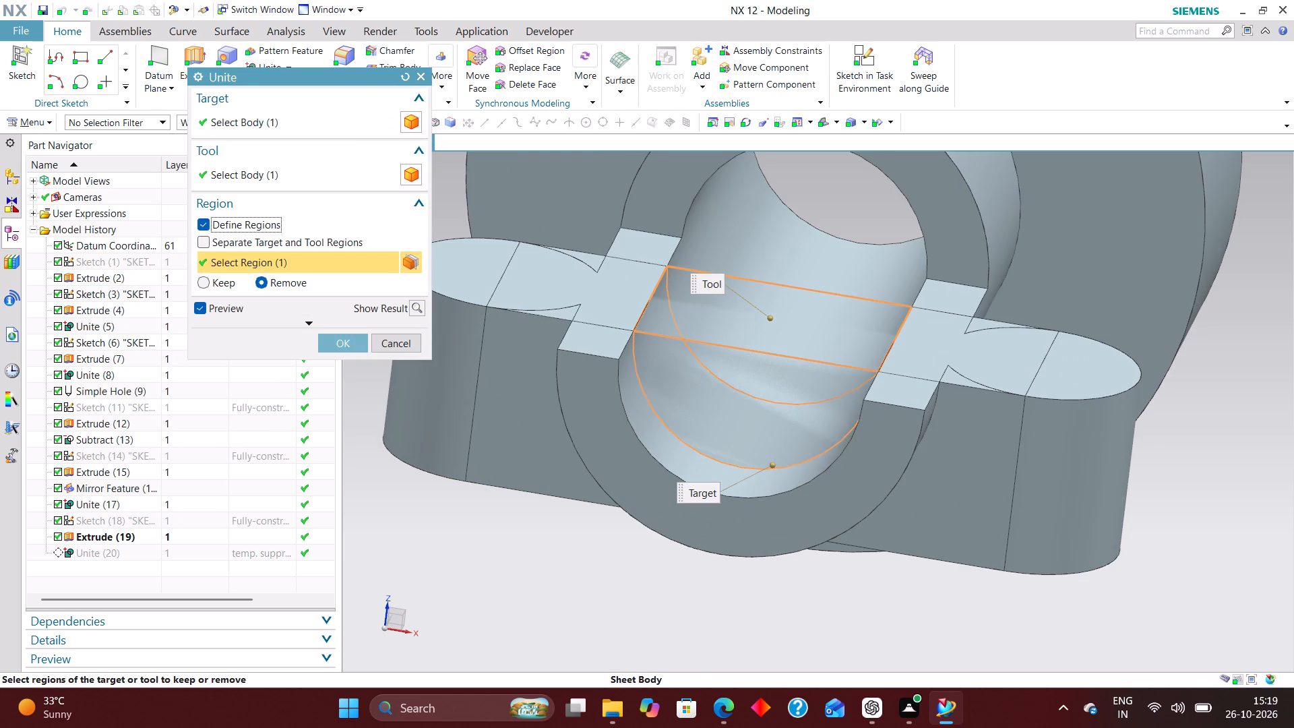
scroll(722, 525, "down", 2)
left_click(346, 345)
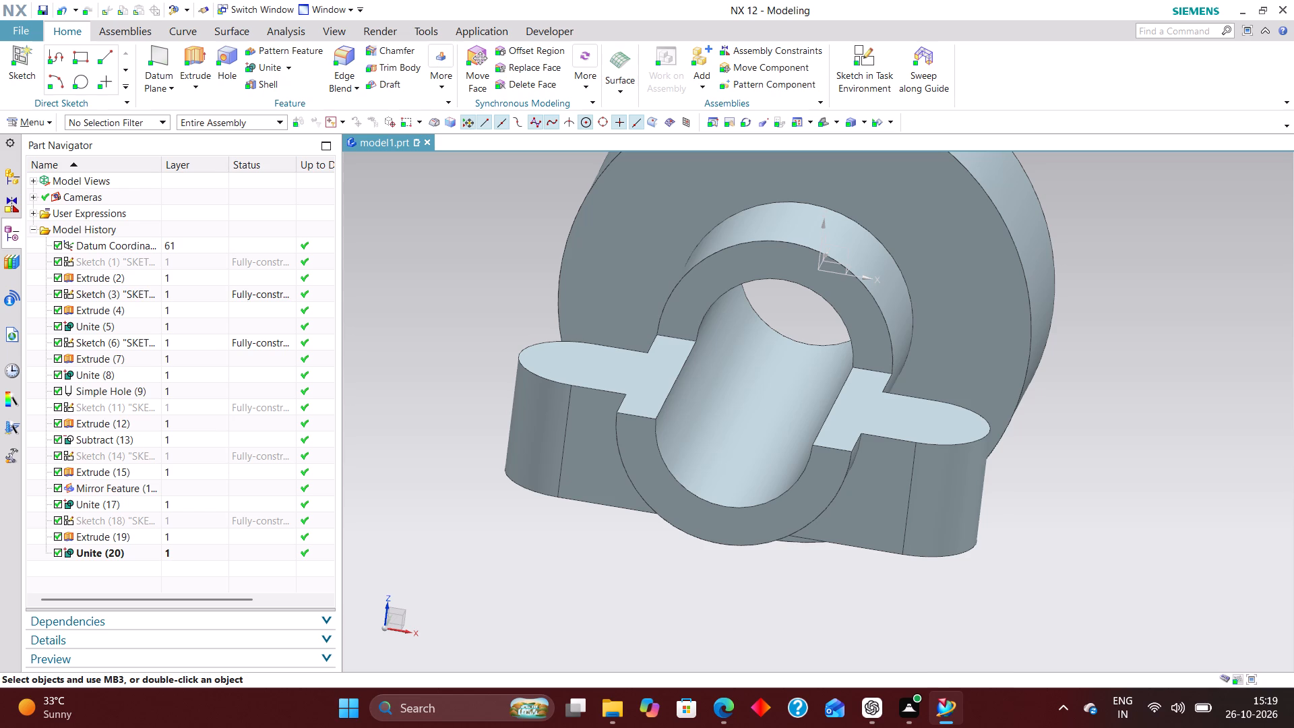
Edit Simple Hole (9), the central bore, trying Until Next before changing its depth limit to Value with a 0° tip angle.
scroll(505, 417, "down", 2)
key("End")
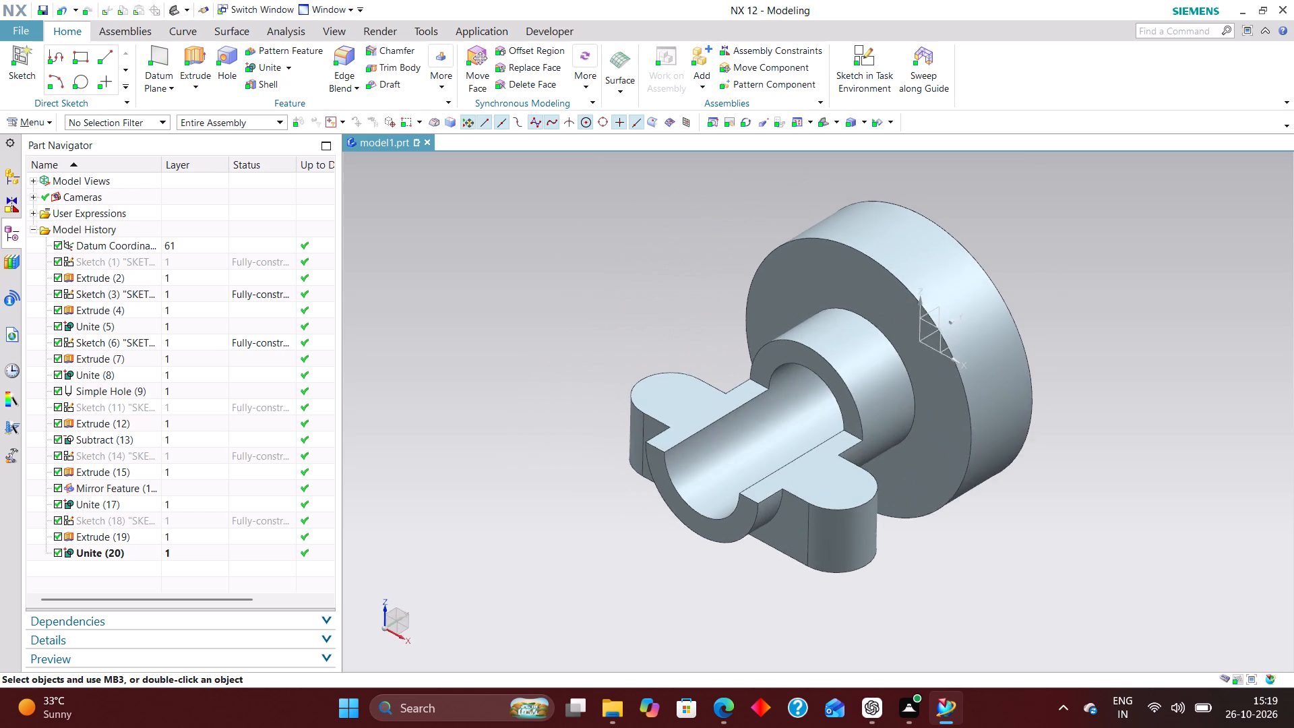
left_click(576, 351)
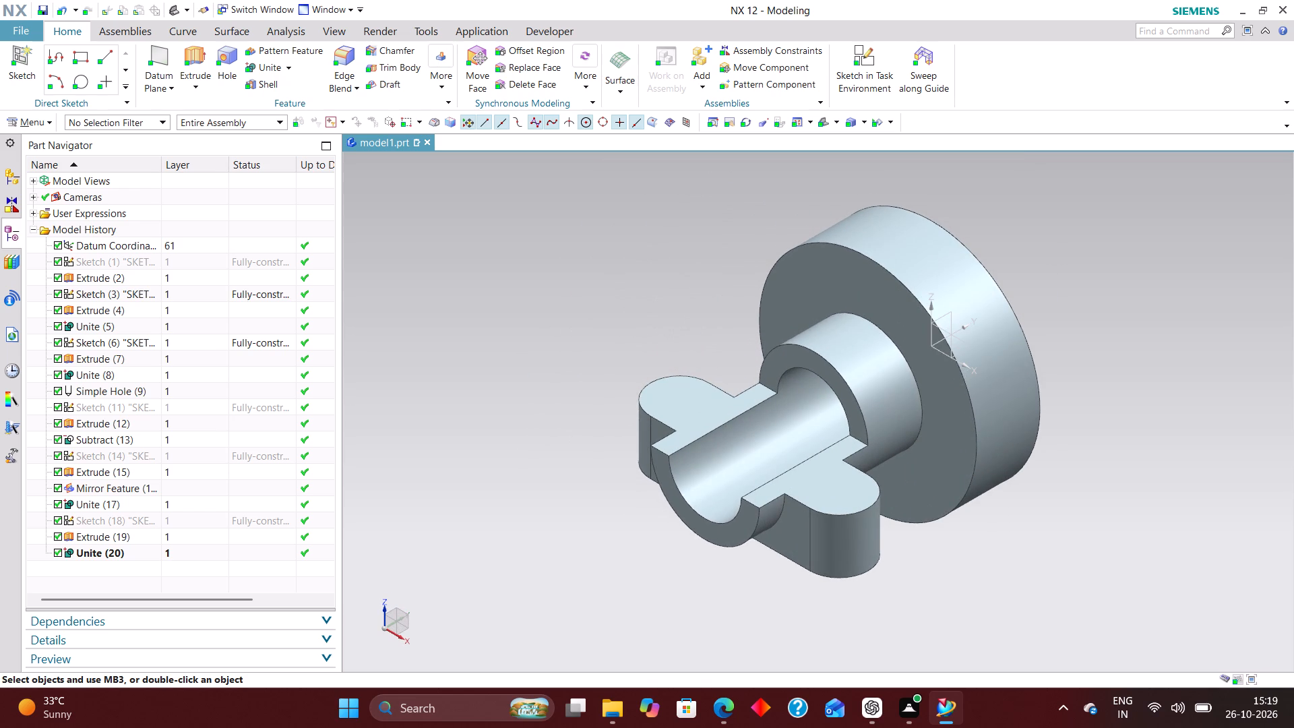
middle_click_drag(977, 570, 1006, 545)
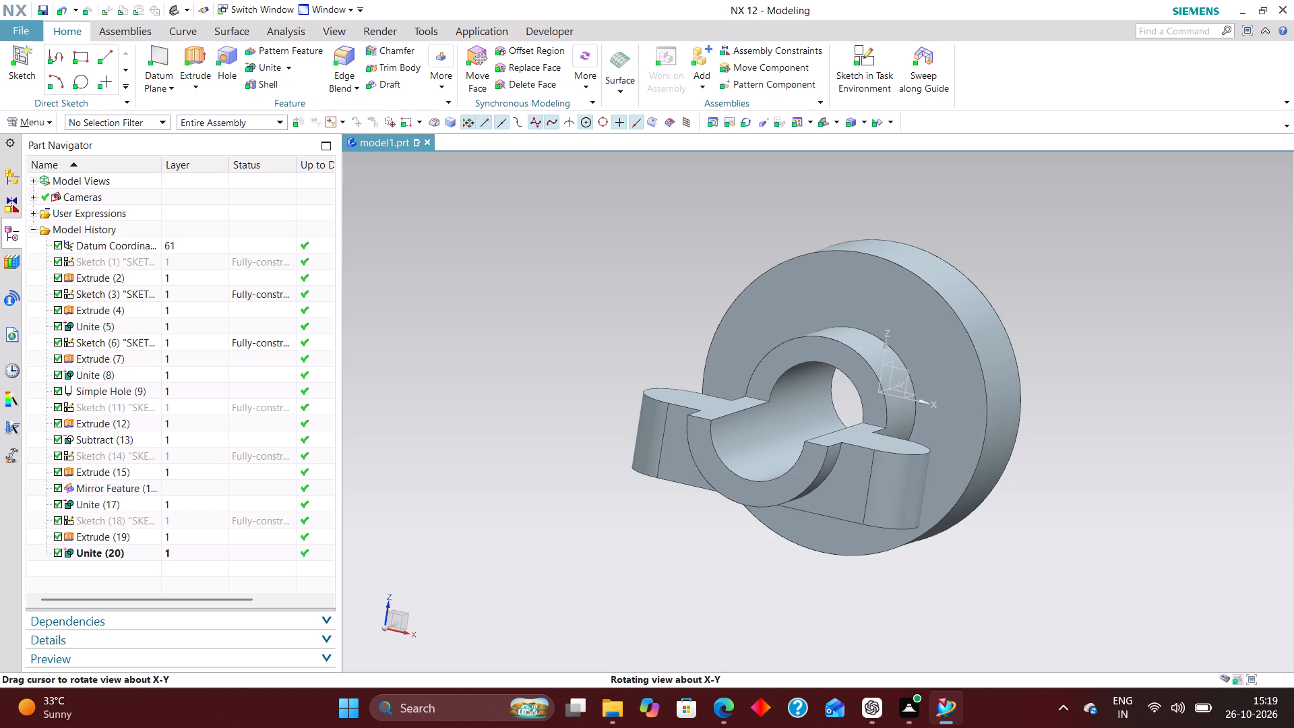
middle_click_drag(1006, 545, 1006, 545)
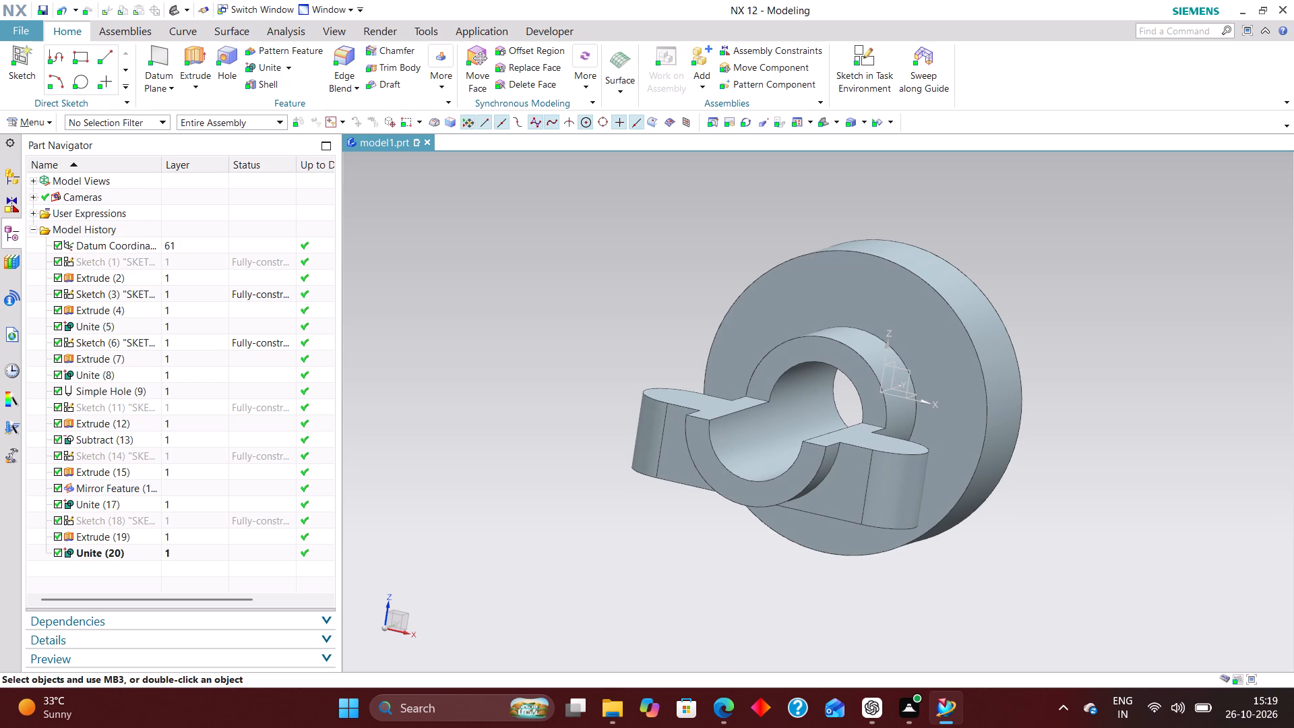
left_click(127, 388)
right_click(127, 388)
left_click(222, 82)
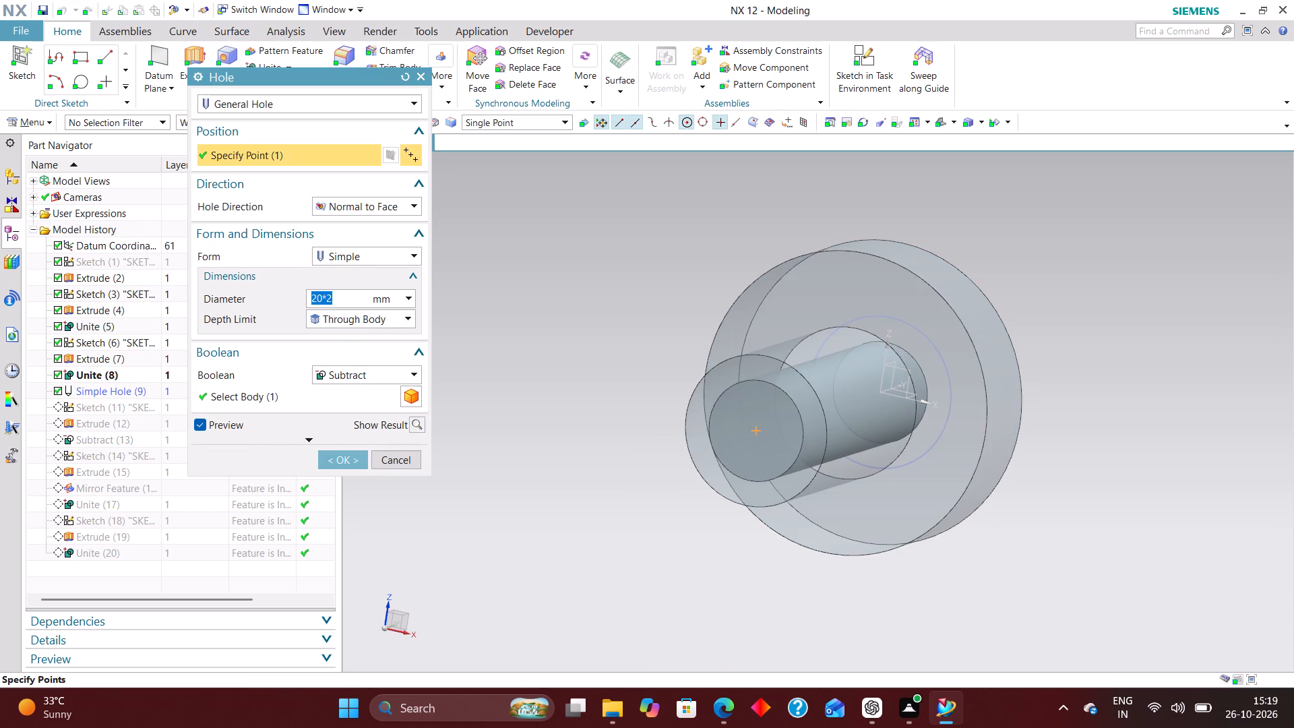
left_click(376, 324)
left_click(354, 363)
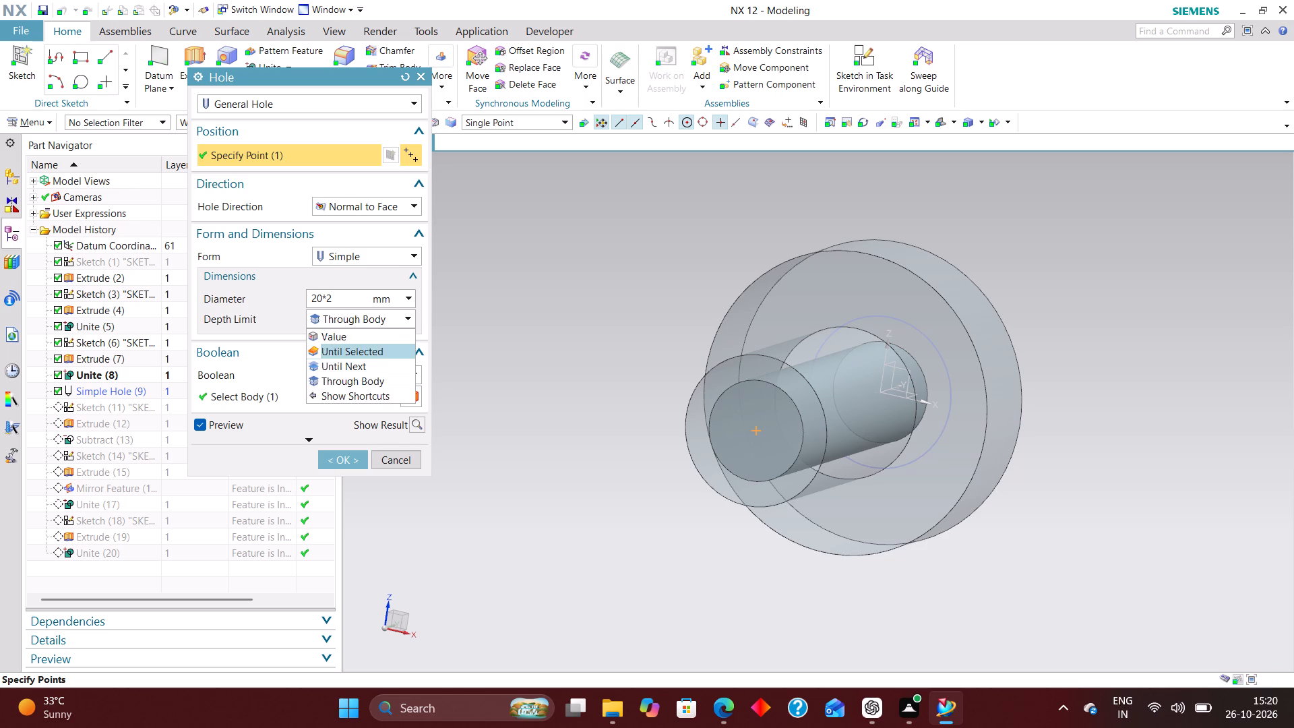
middle_click_drag(1107, 440, 1065, 429)
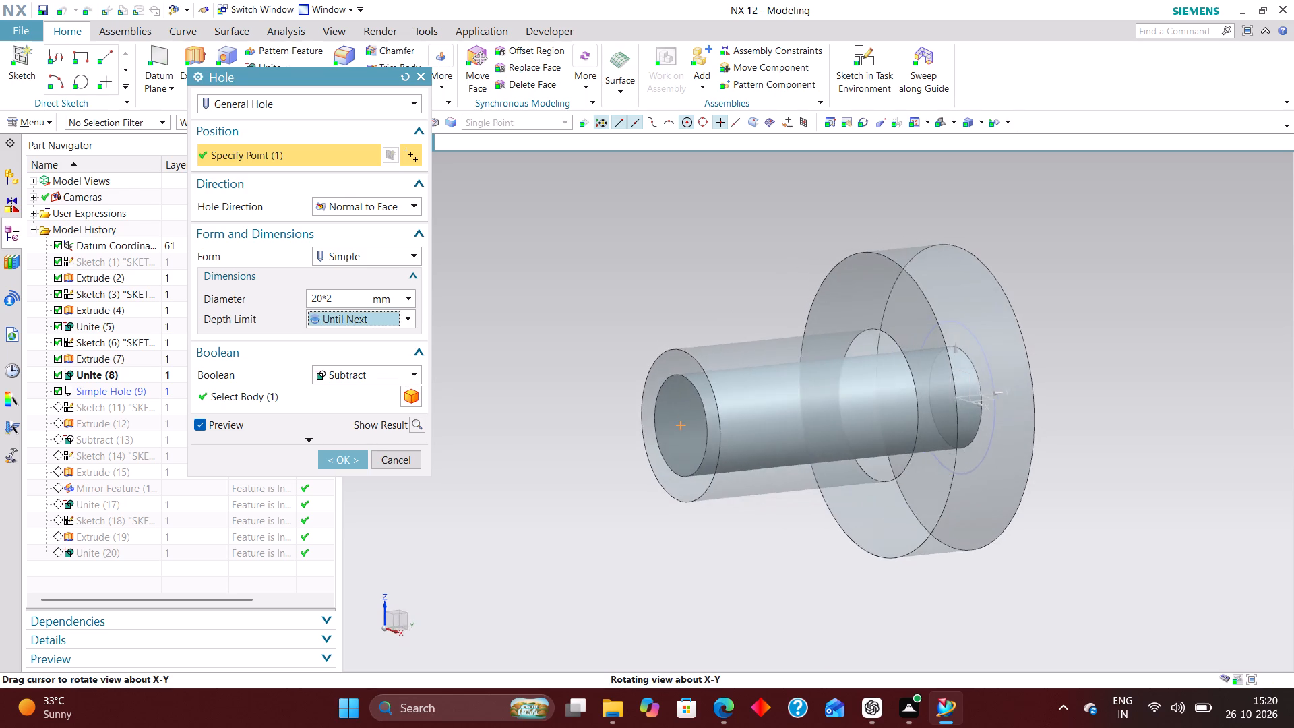
middle_click_drag(1065, 429, 1061, 427)
right_click_drag(1118, 382, 1026, 384)
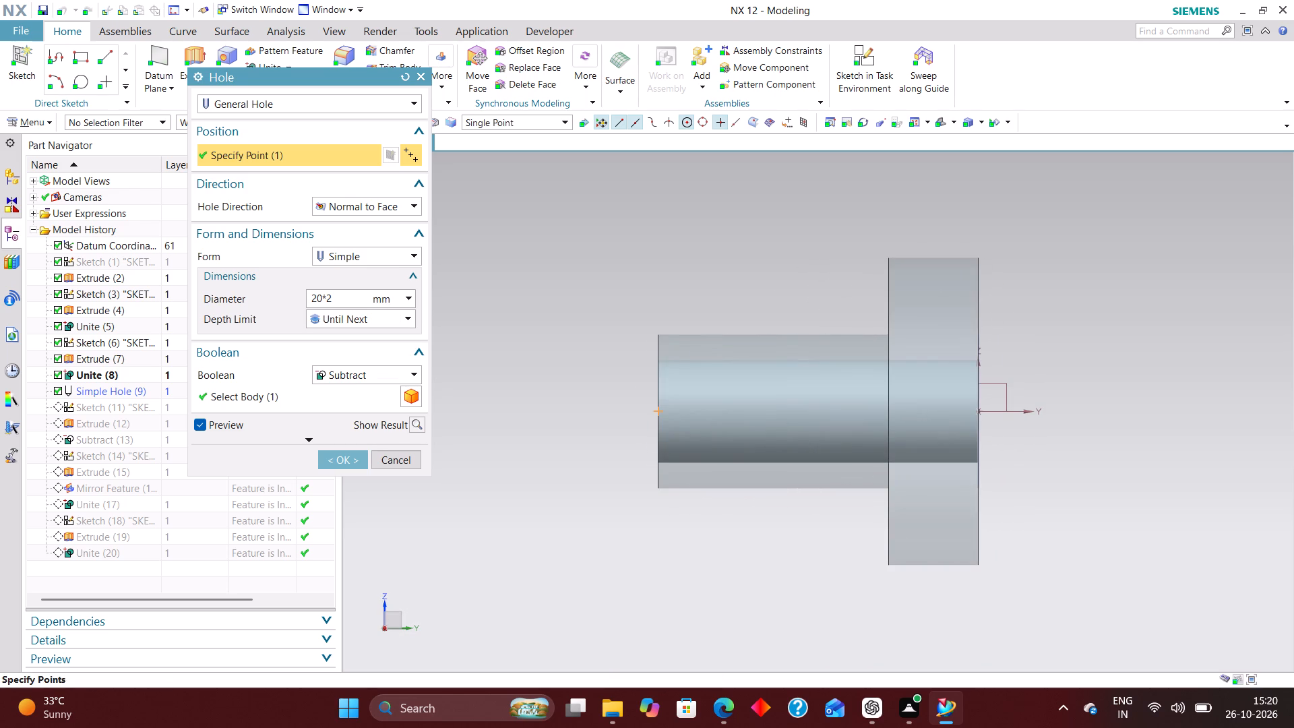
left_click(369, 319)
left_click(374, 366)
left_click(402, 320)
left_click(377, 335)
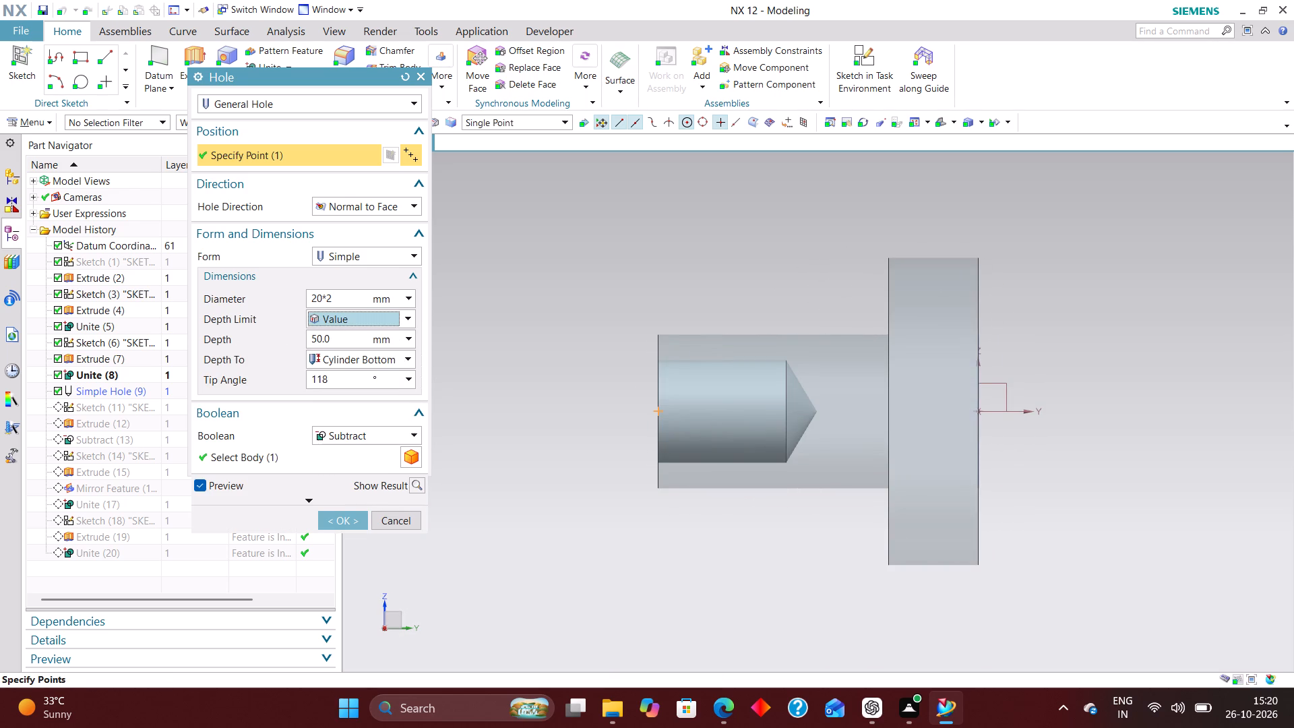
left_click_drag(340, 380, 270, 381)
key("0")
key("Return")
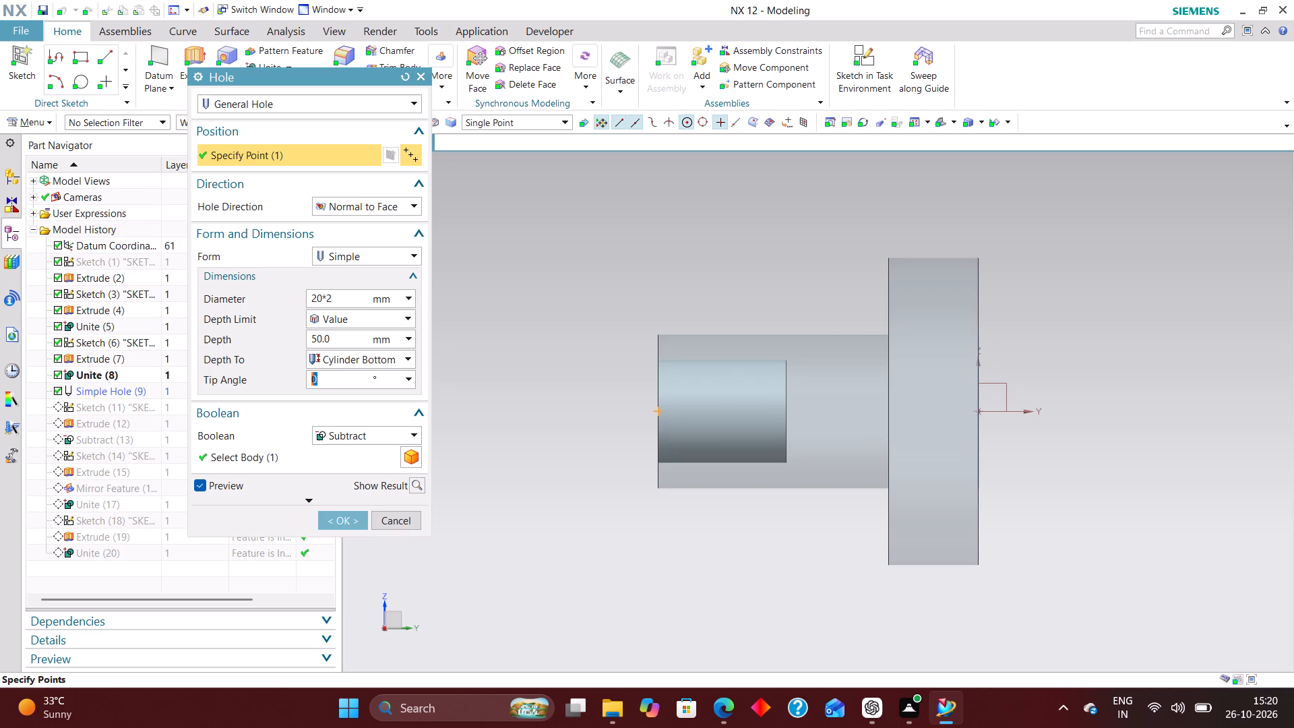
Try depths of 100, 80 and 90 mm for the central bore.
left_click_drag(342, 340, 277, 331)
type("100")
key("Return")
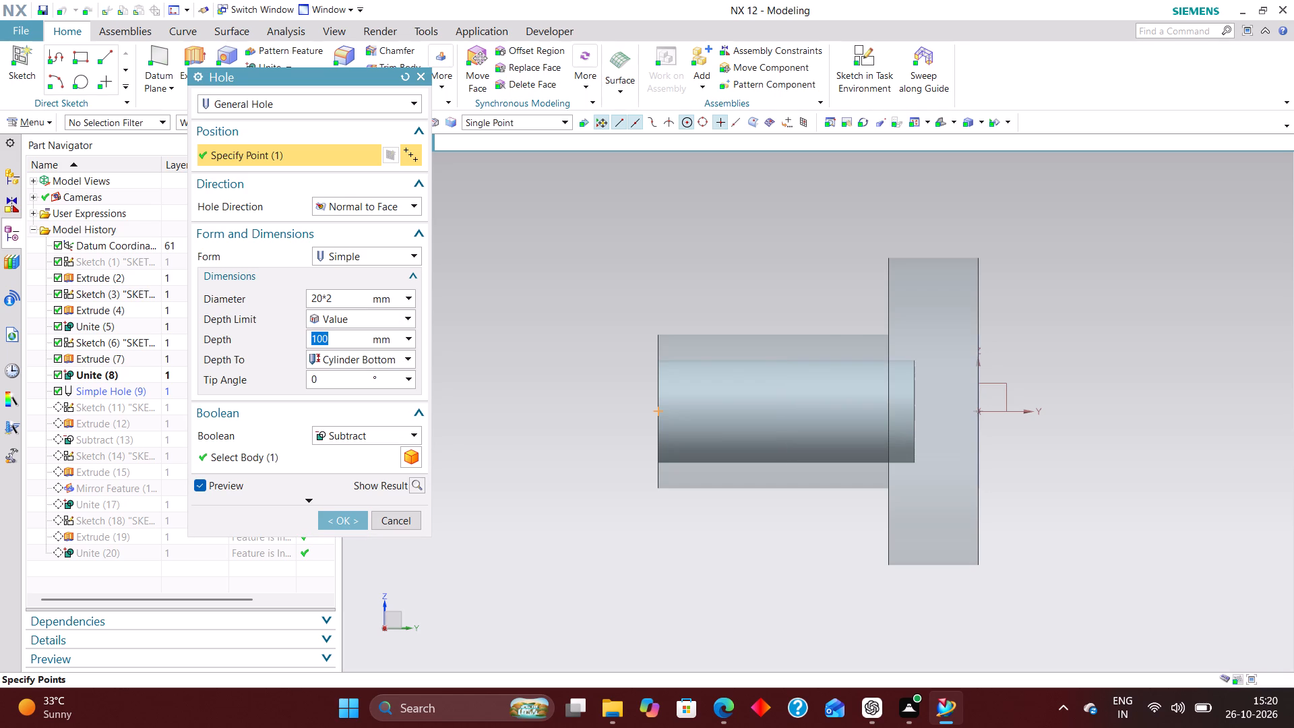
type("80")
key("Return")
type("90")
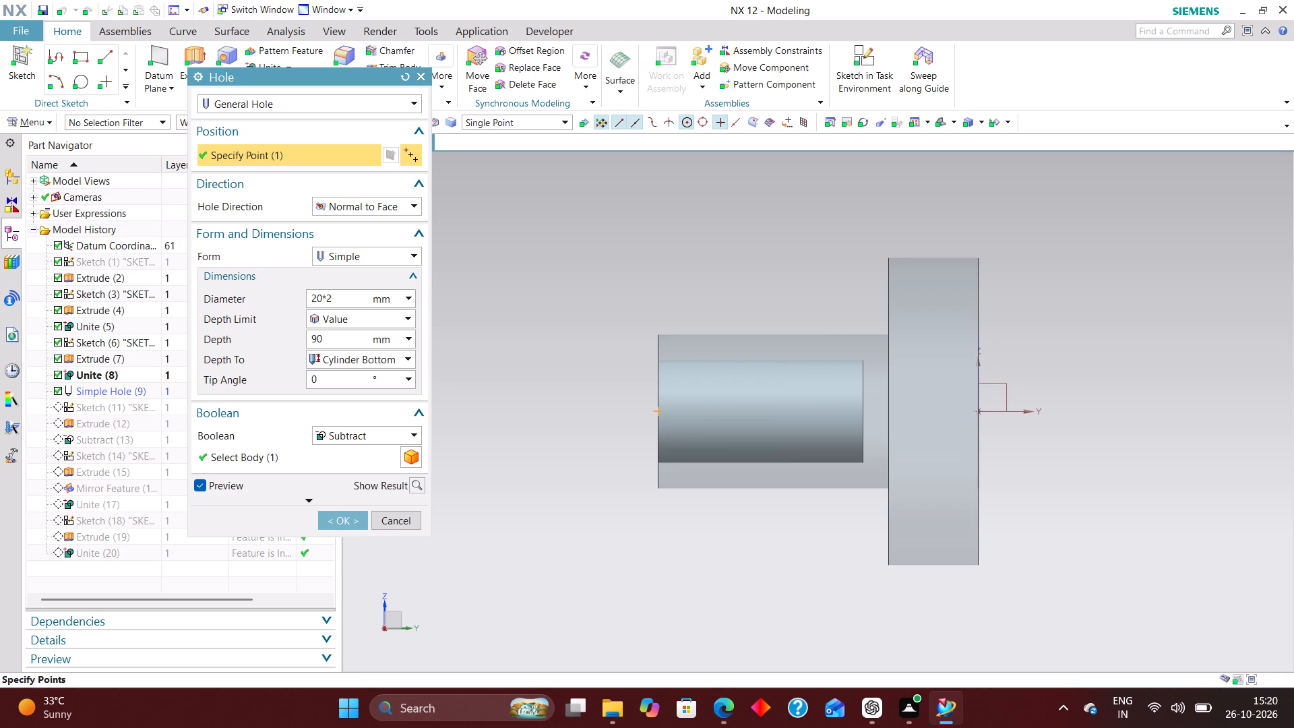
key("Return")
Set the central bore's depth to 60 mm and apply the hole edit.
type("60")
key("Return")
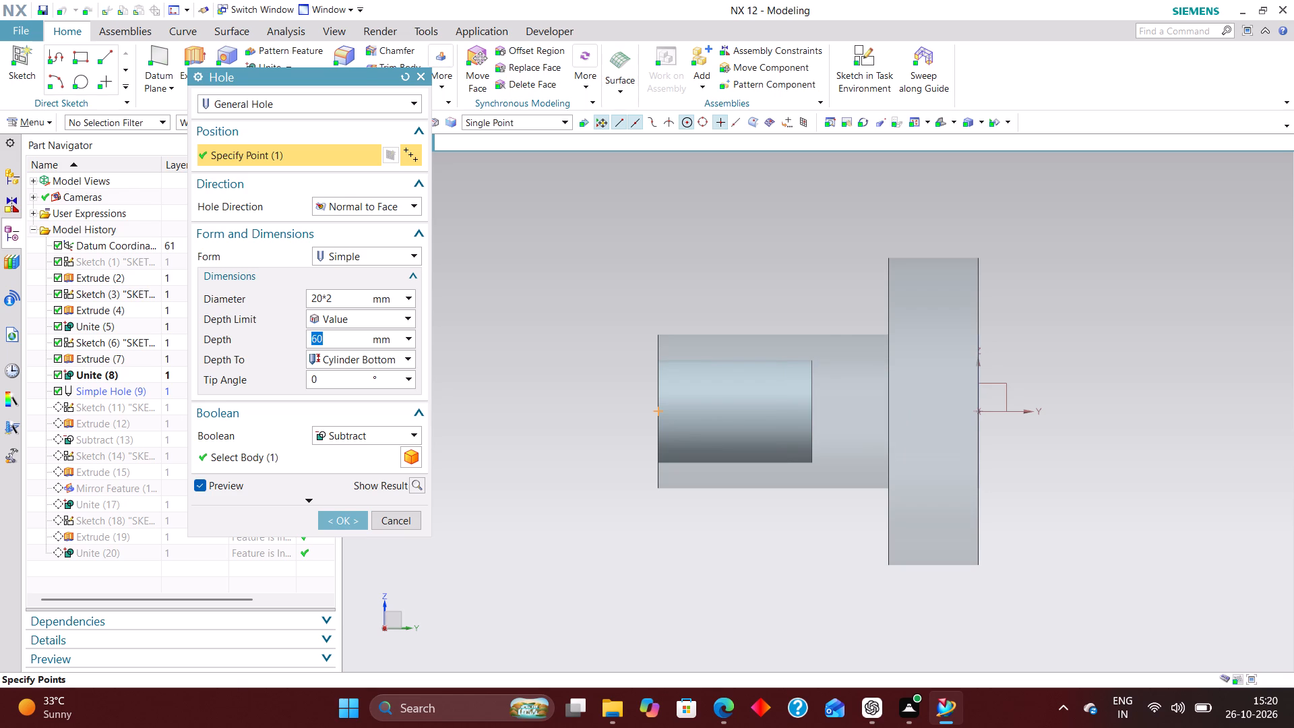
left_click(340, 522)
Cut a simple through-body hole of 25 mm diameter, centred on the circular end face of the central bore.
middle_click_drag(660, 544, 716, 604)
scroll(661, 545, "up", 1)
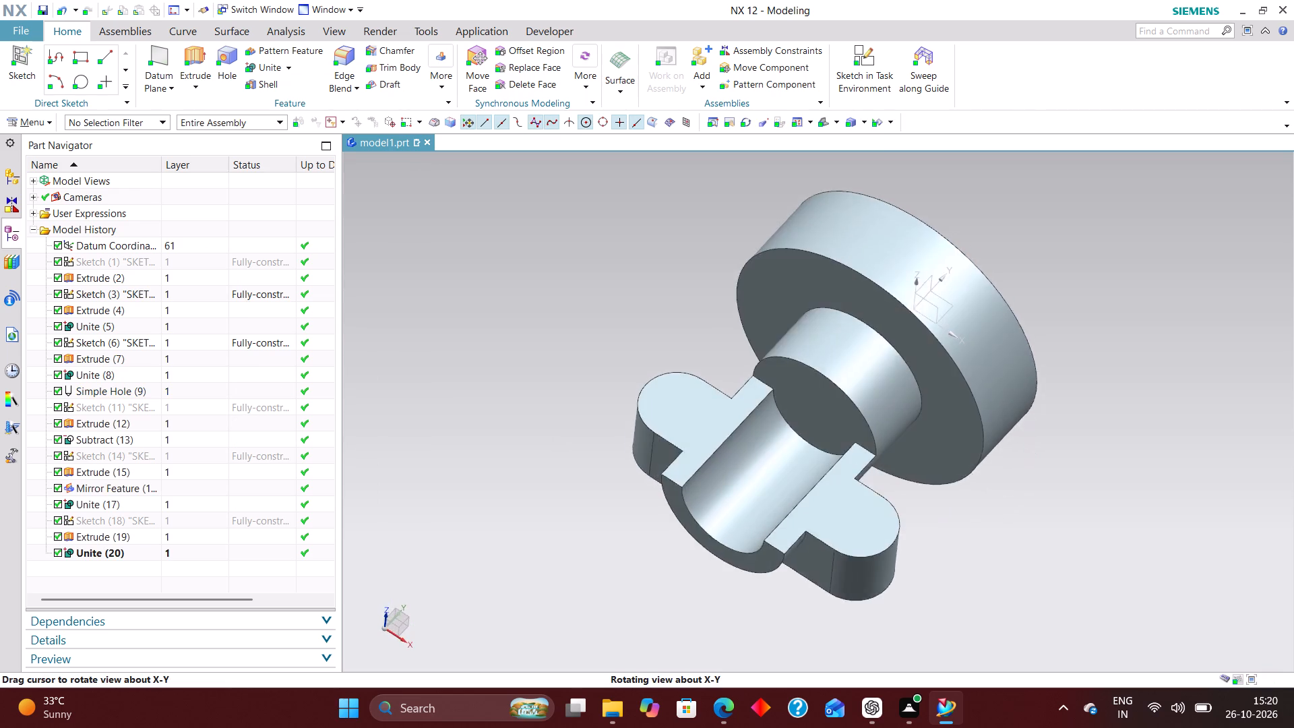
middle_click_drag(716, 604, 704, 576)
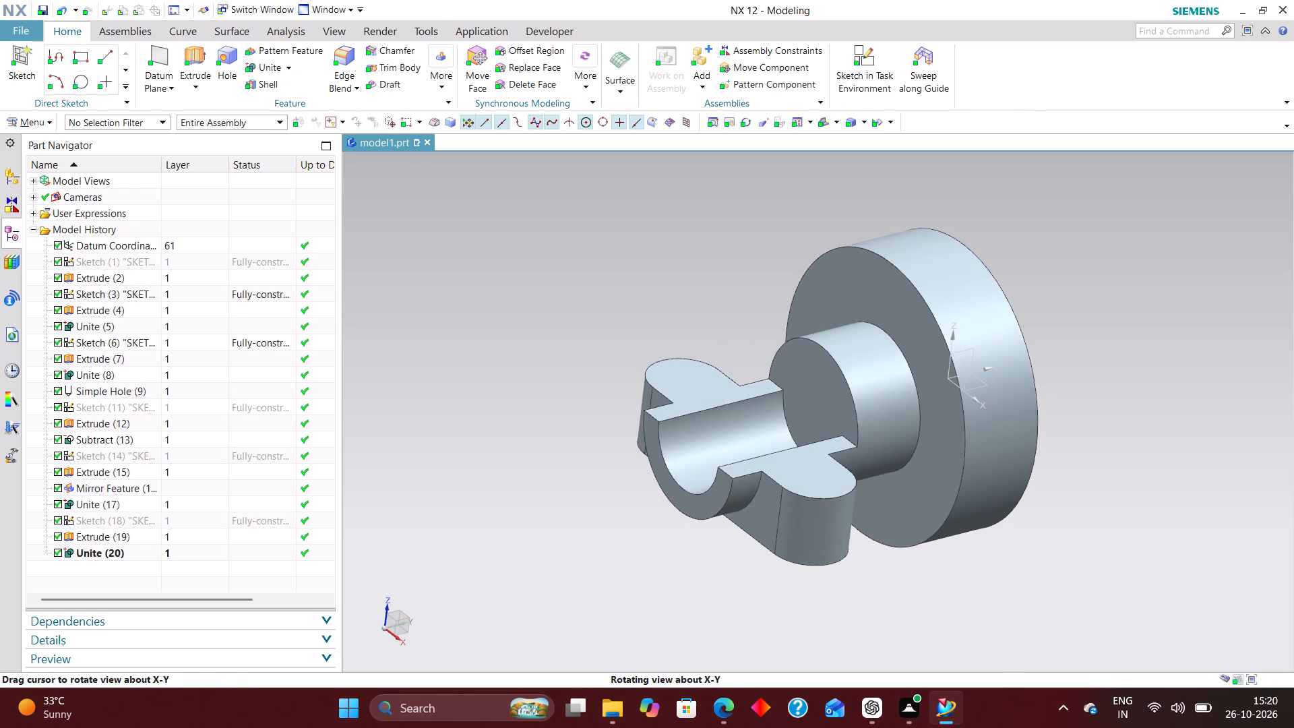
middle_click_drag(704, 576, 705, 576)
left_click(233, 50)
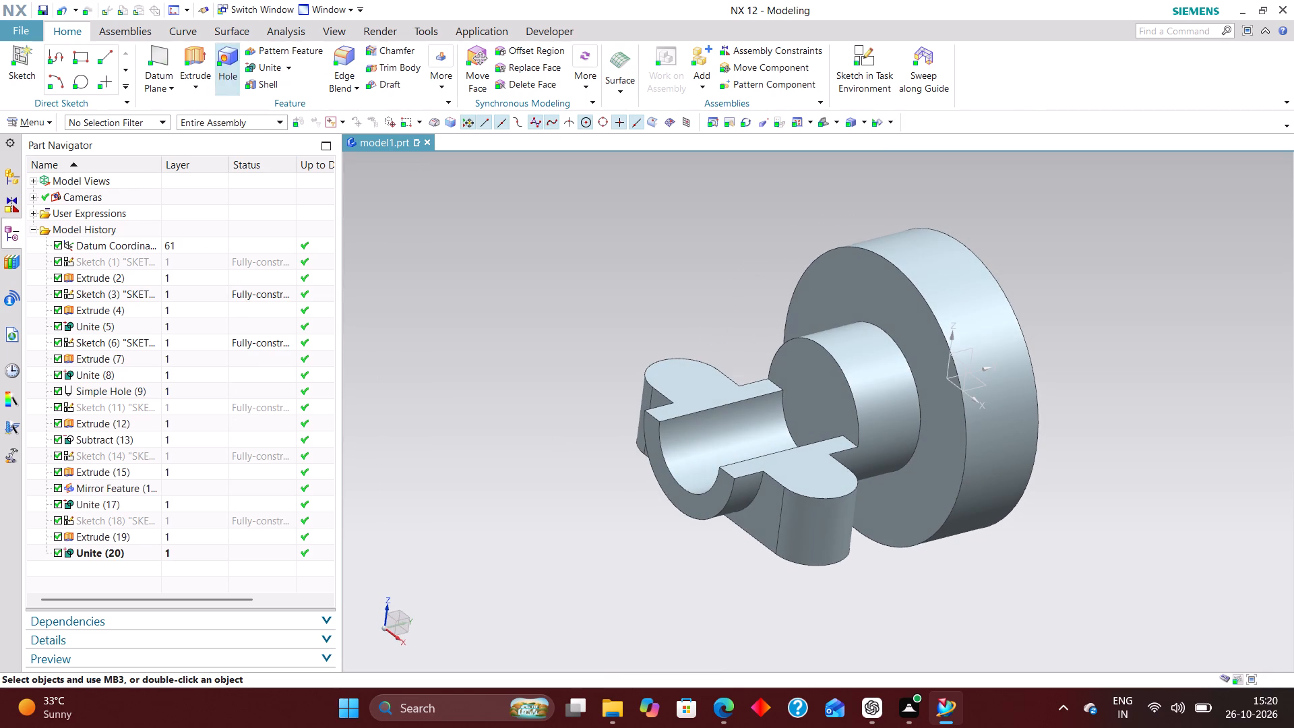
left_click(842, 369)
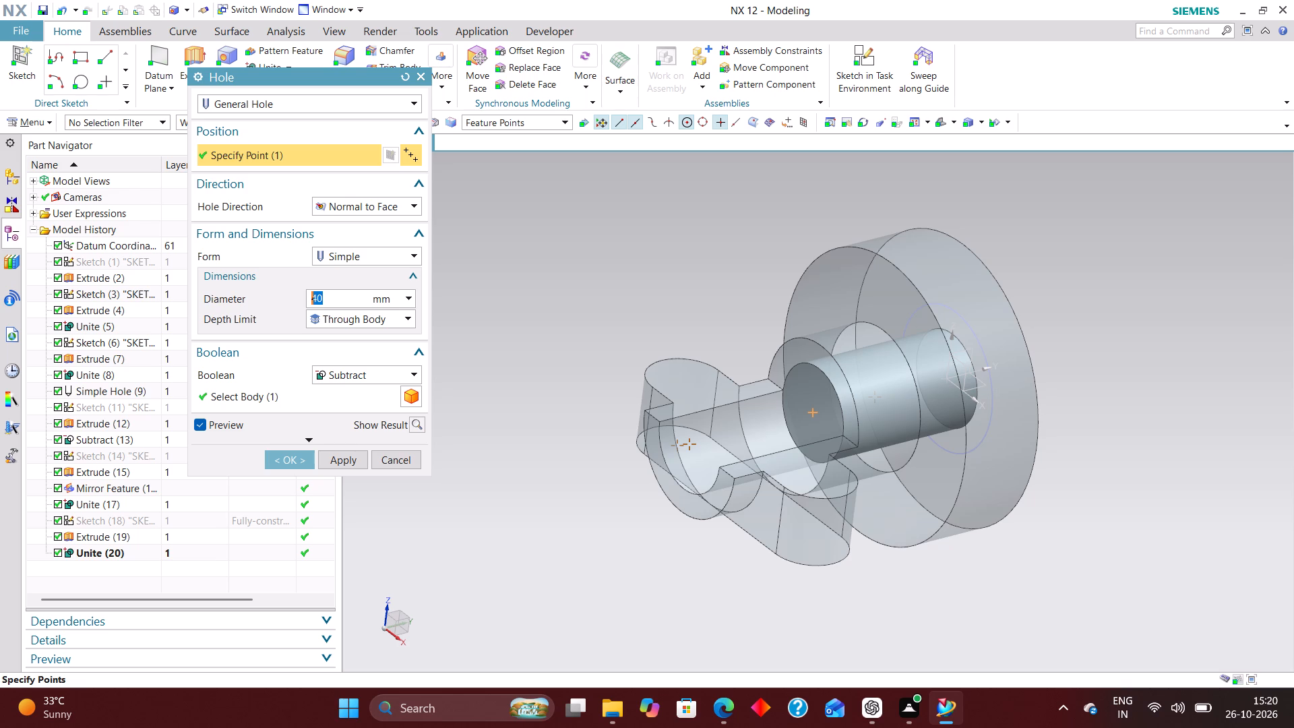
type("25")
key("Return")
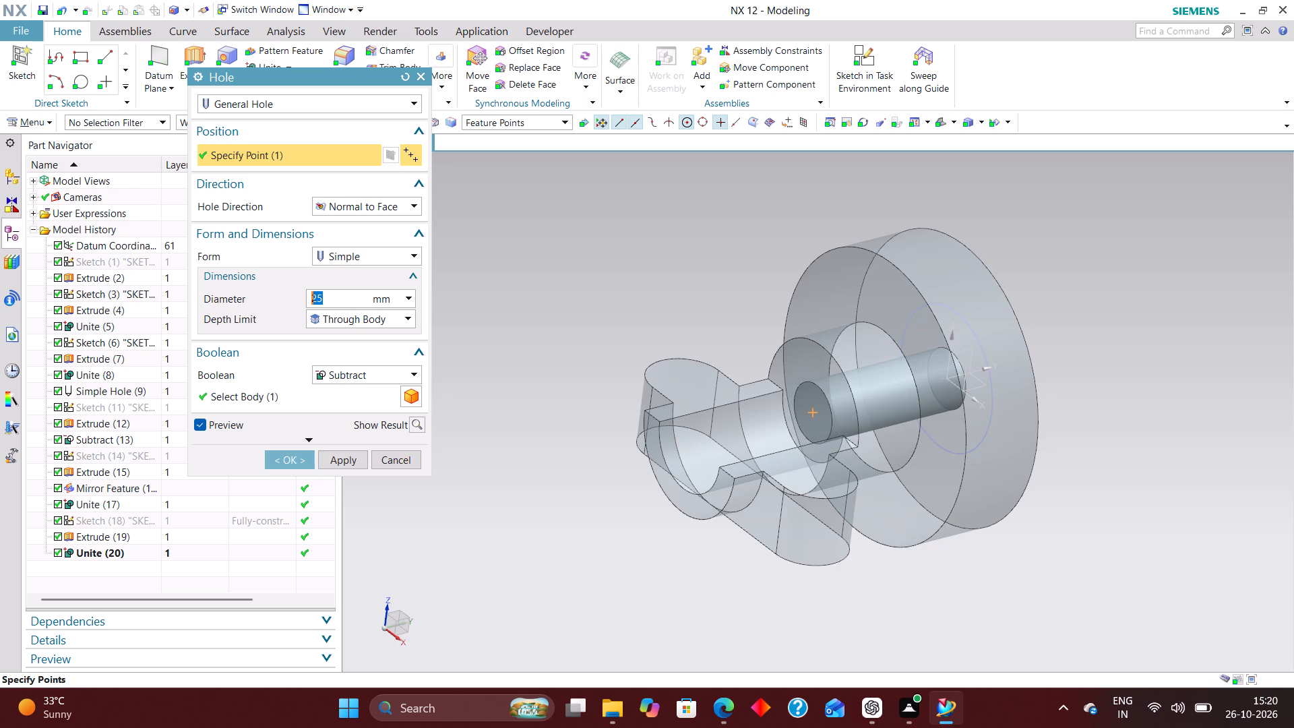
left_click(296, 458)
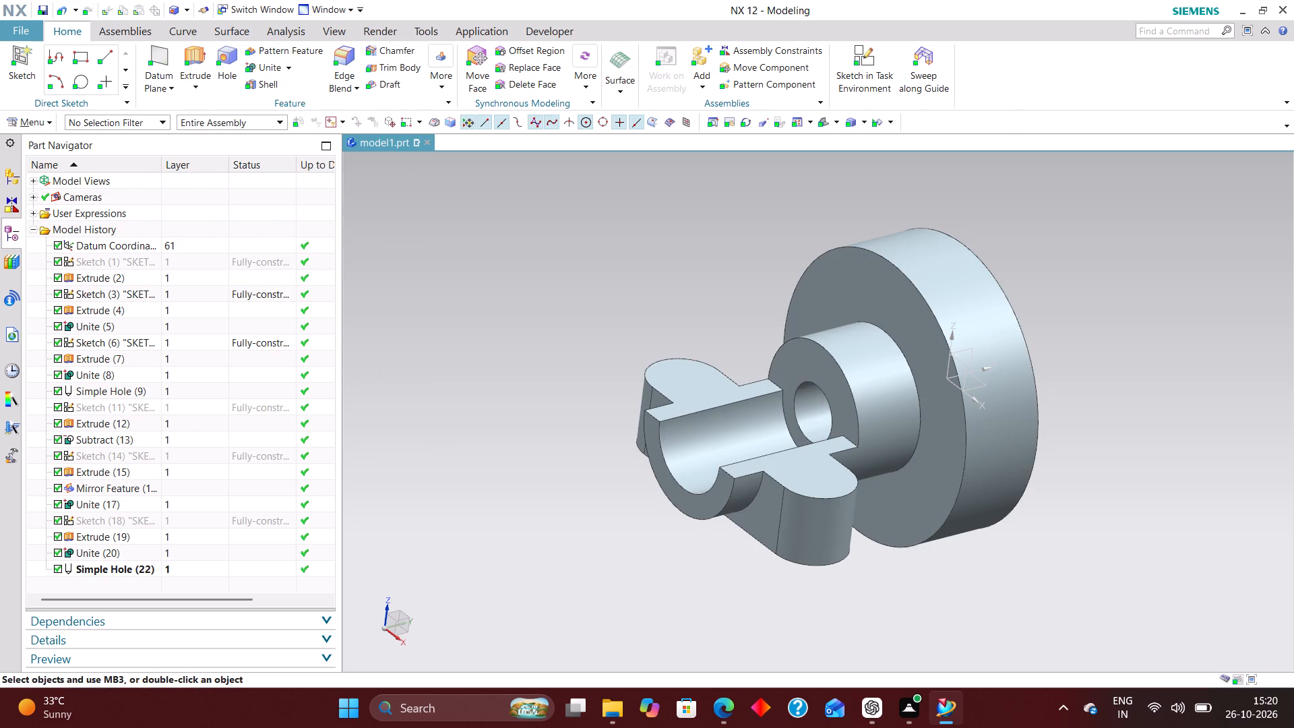
scroll(1099, 460, "down", 1)
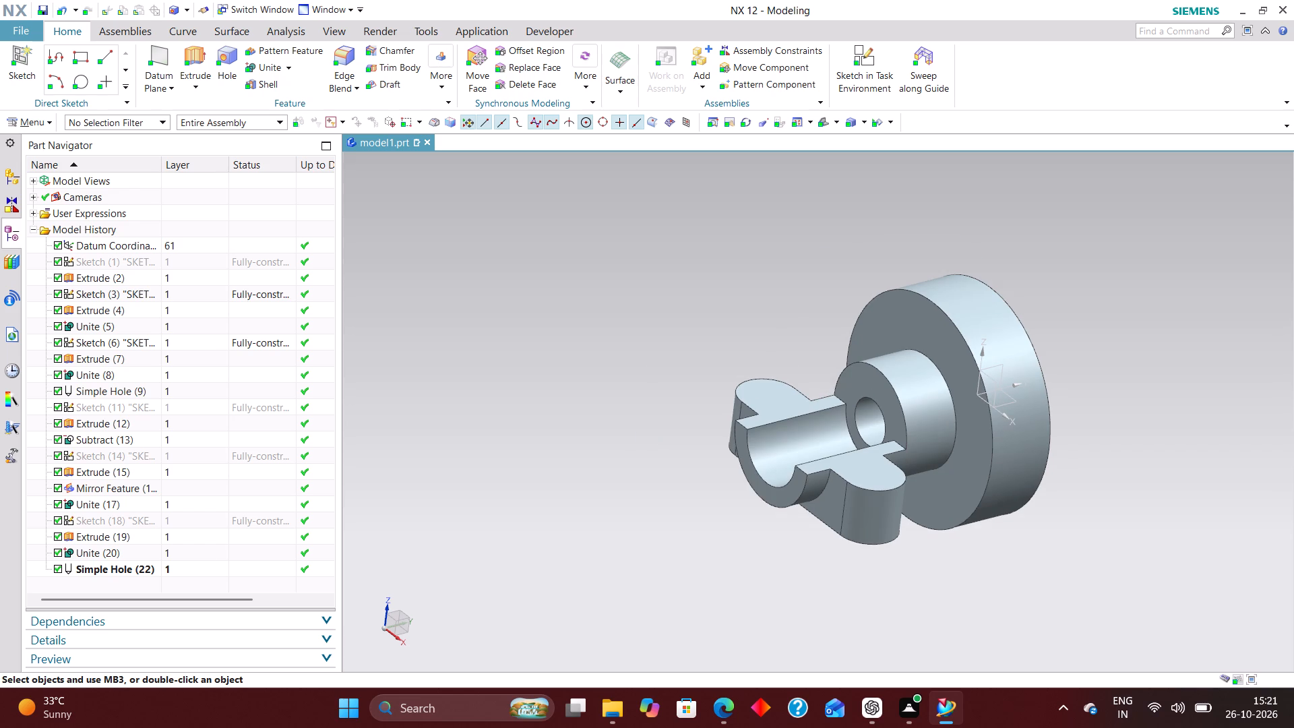
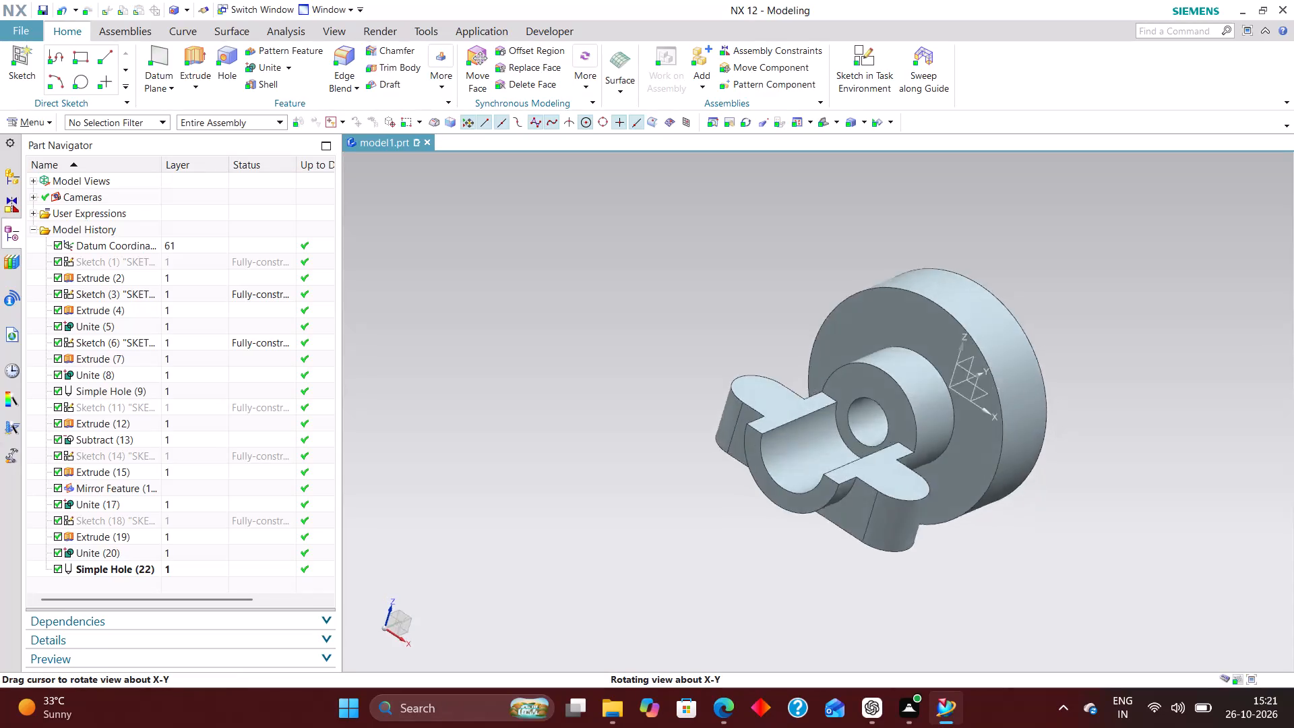
Cut two simple through-body holes of 16 mm diameter, centred on the rounded ends of the two mounting lugs.
scroll(790, 293, "up", 1)
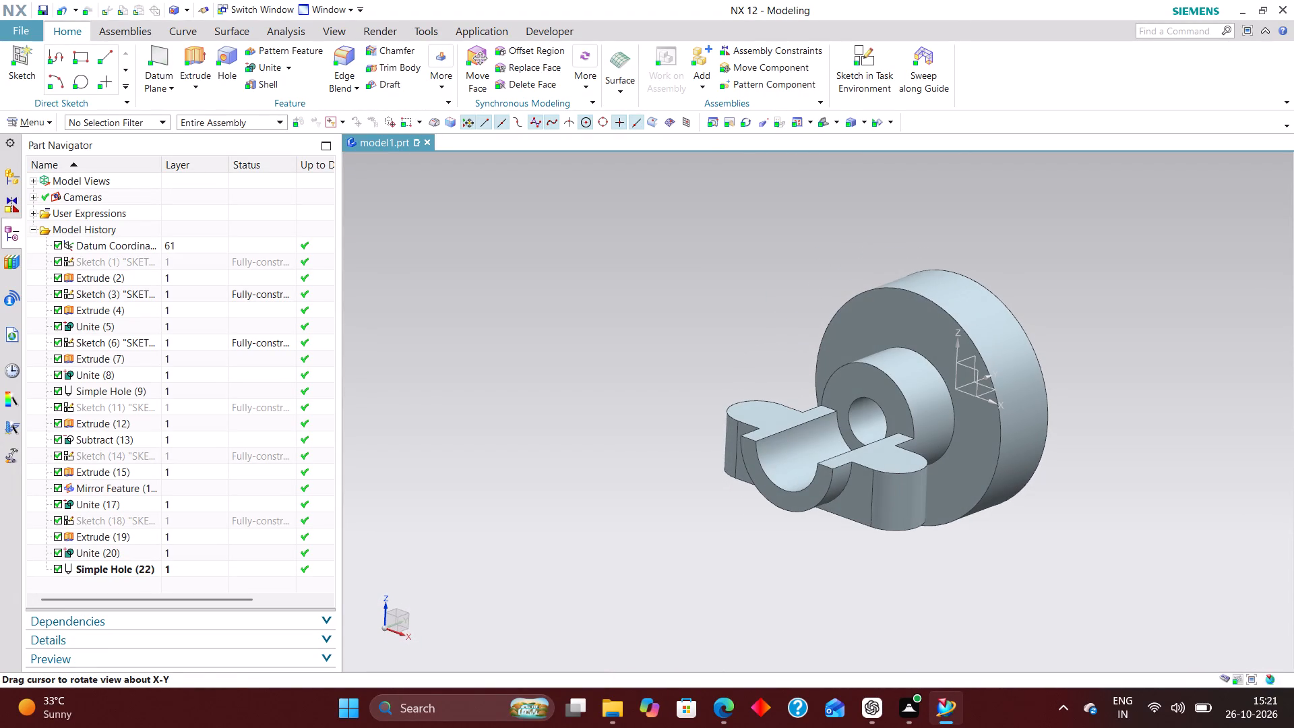
left_click(224, 55)
scroll(907, 458, "up", 2)
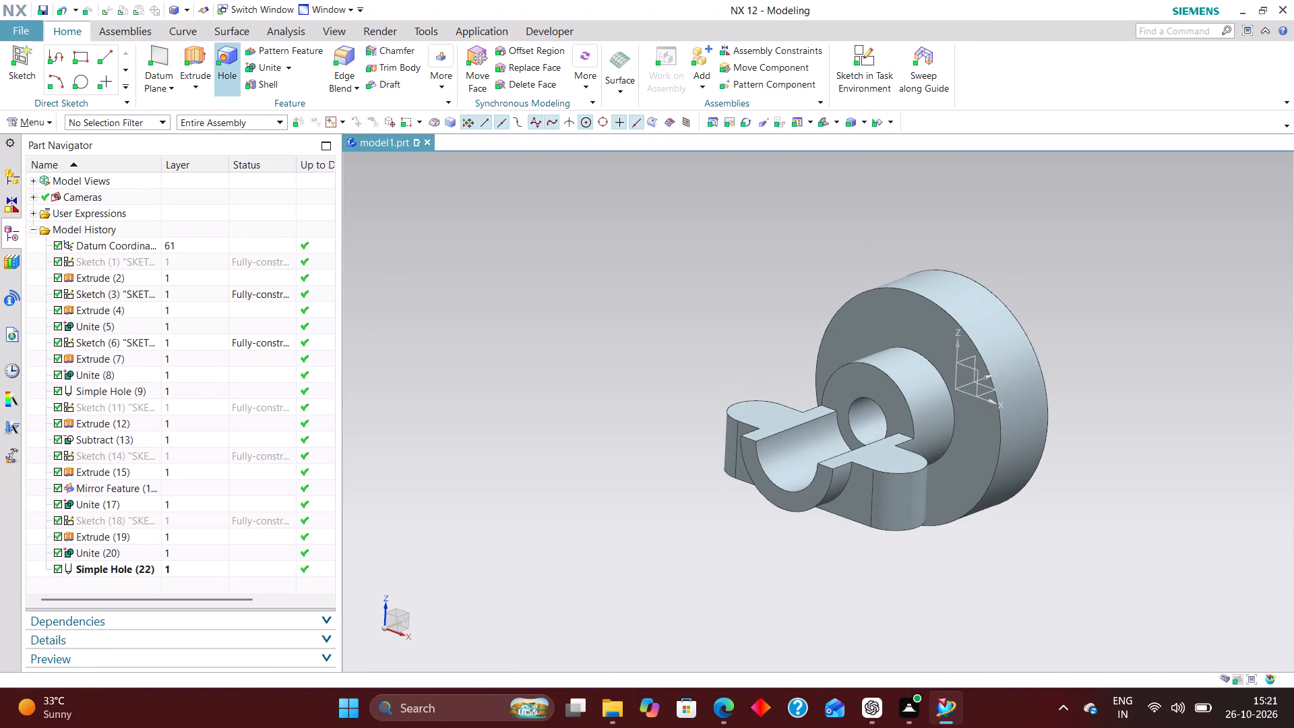
scroll(907, 458, "up", 6)
left_click(915, 478)
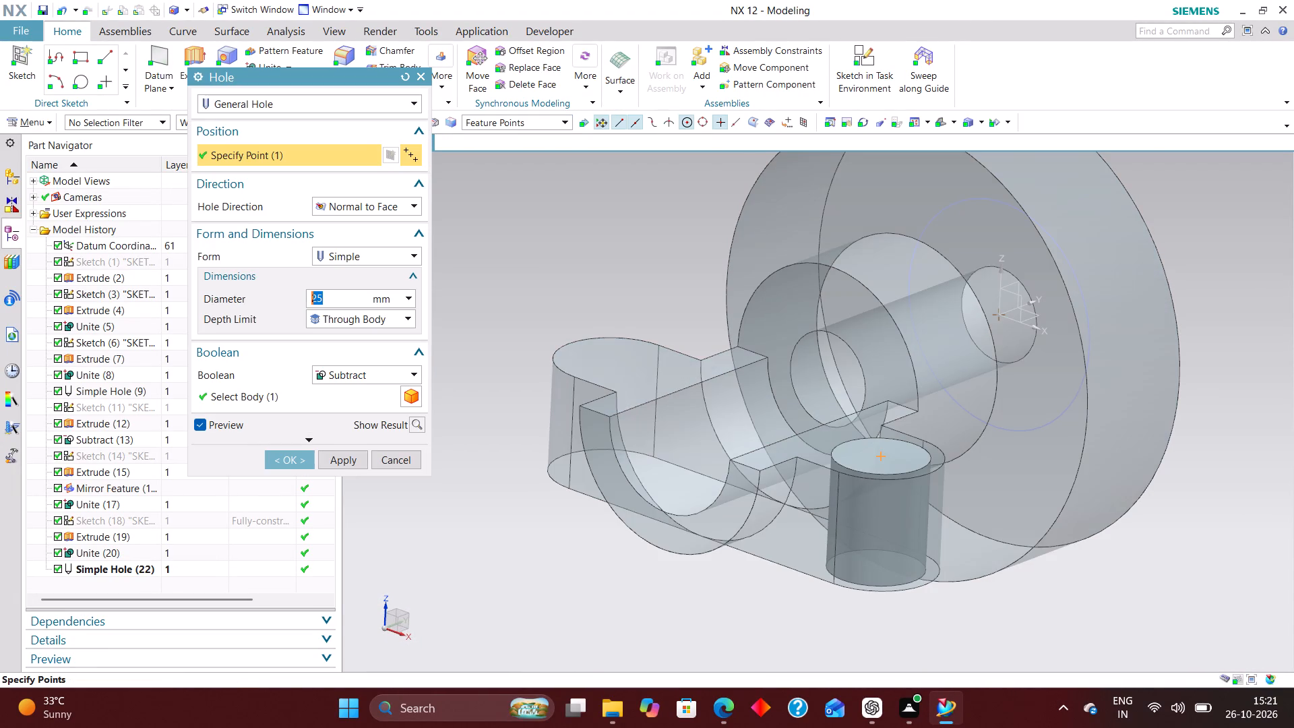
left_click(552, 359)
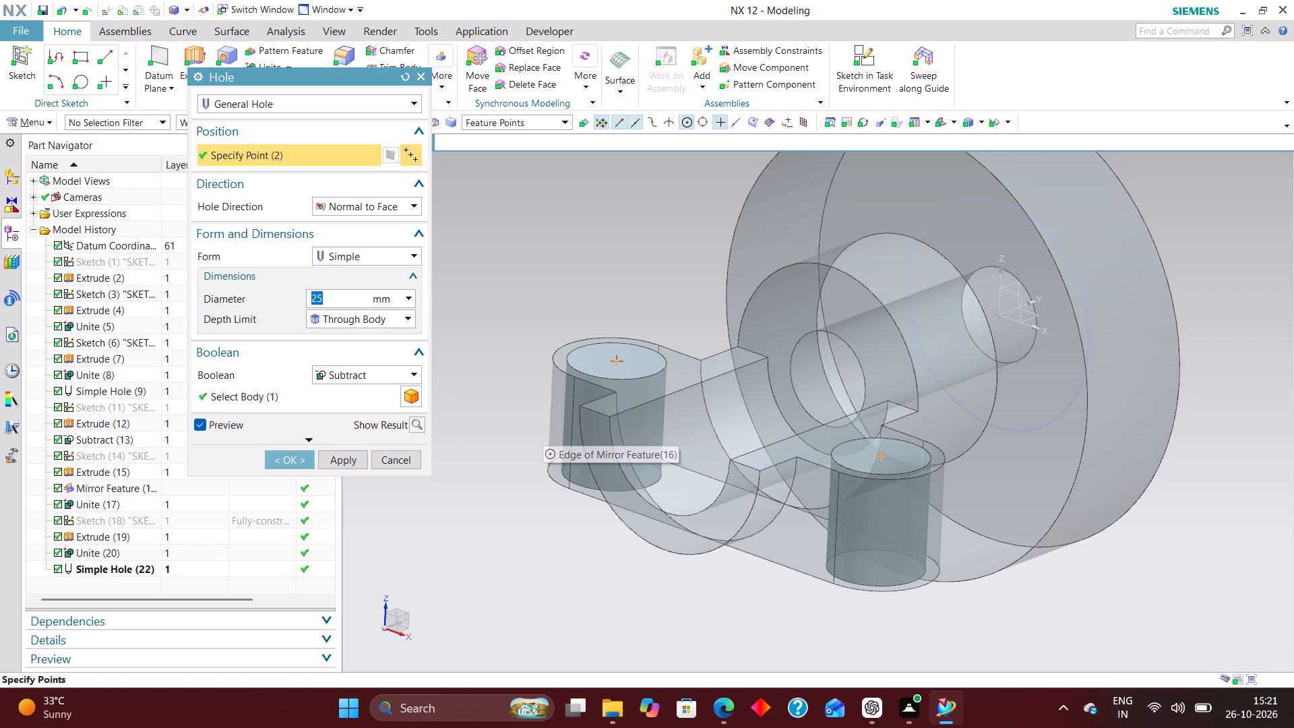
type("16")
key("Return")
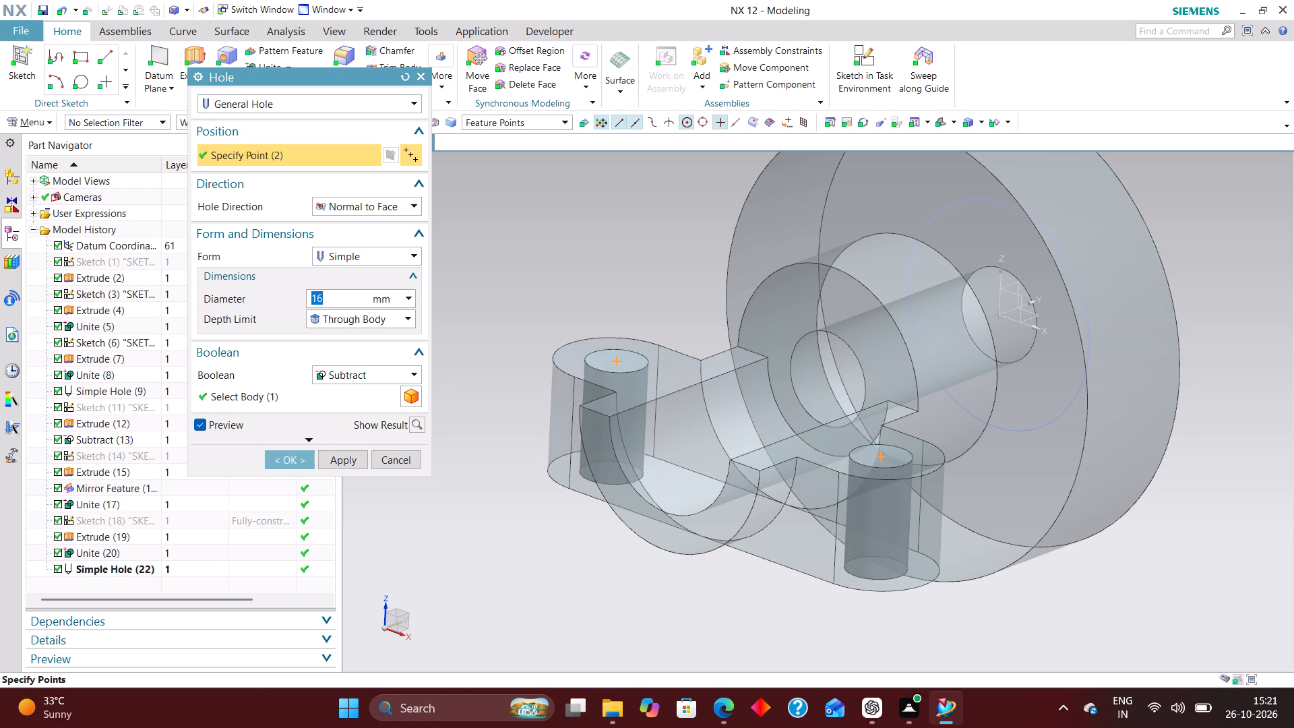
left_click(286, 455)
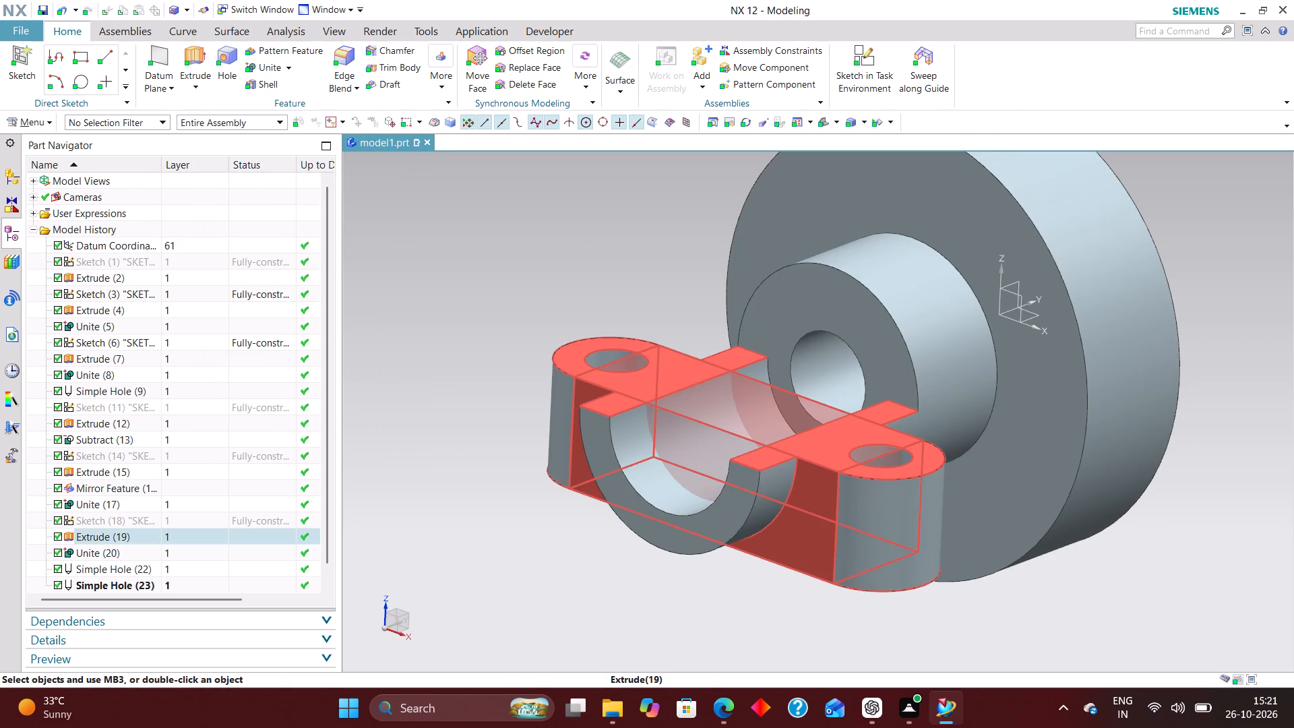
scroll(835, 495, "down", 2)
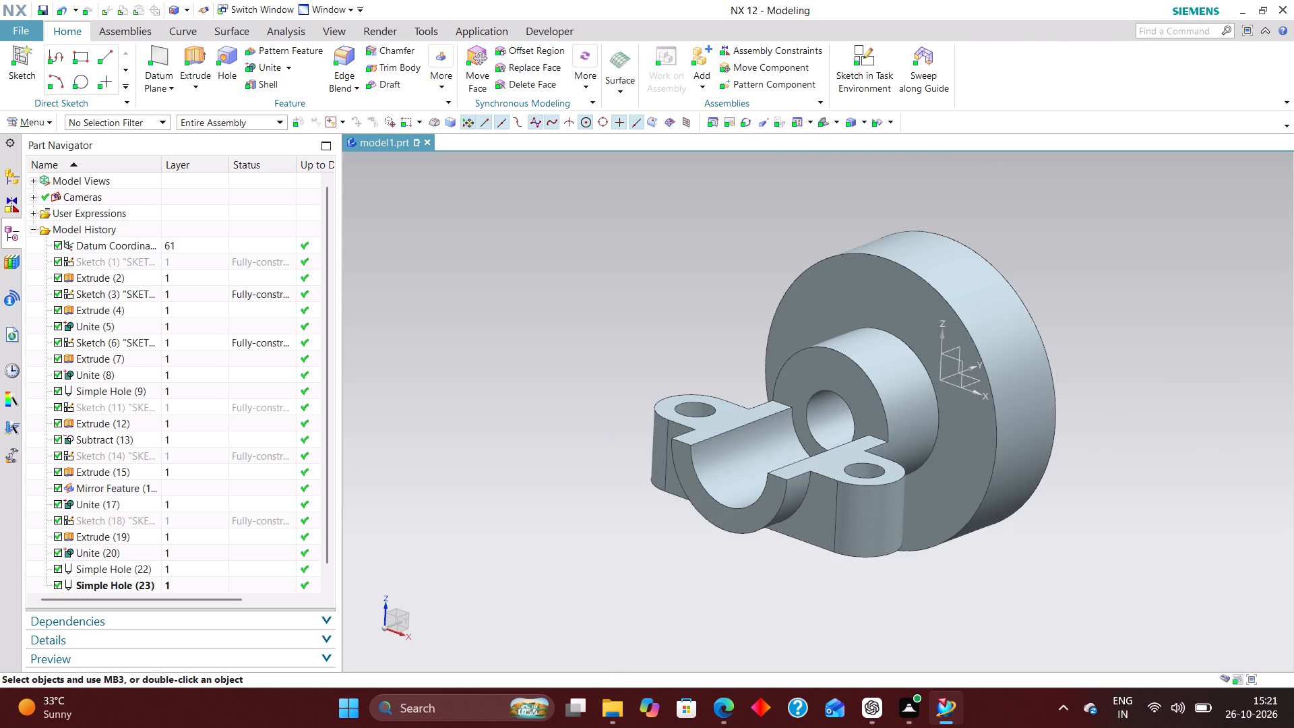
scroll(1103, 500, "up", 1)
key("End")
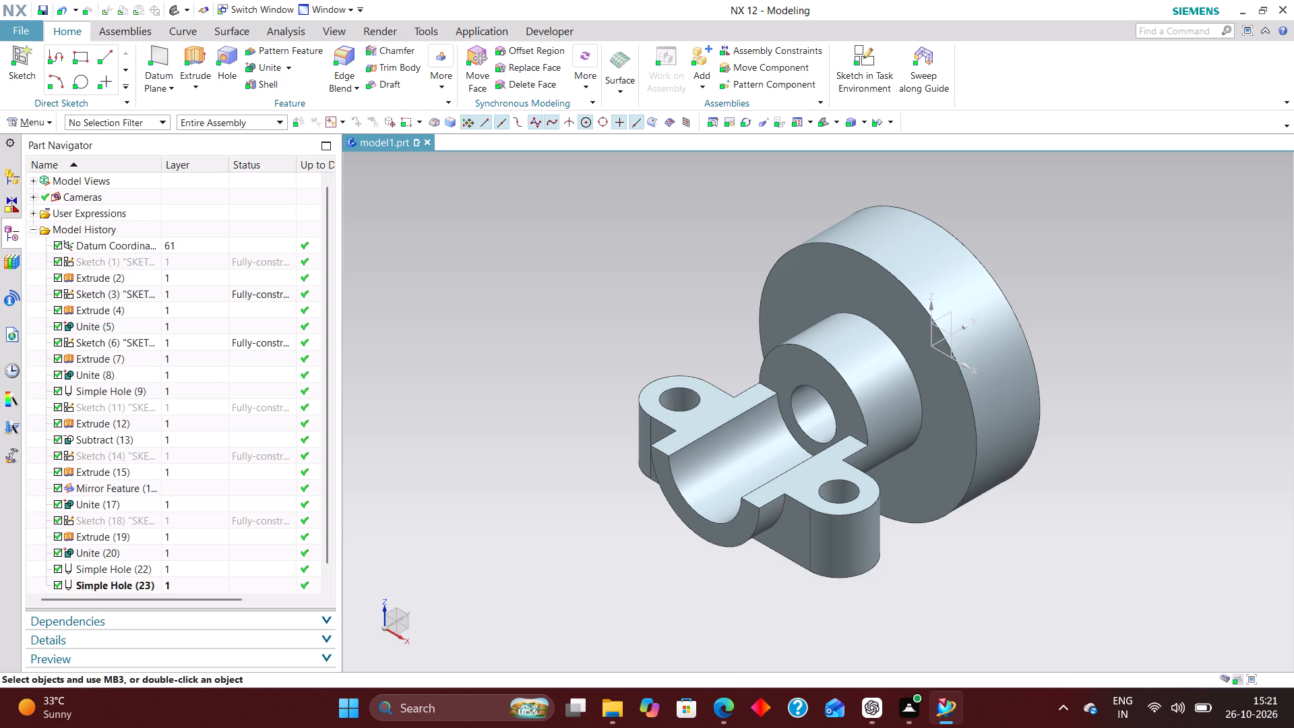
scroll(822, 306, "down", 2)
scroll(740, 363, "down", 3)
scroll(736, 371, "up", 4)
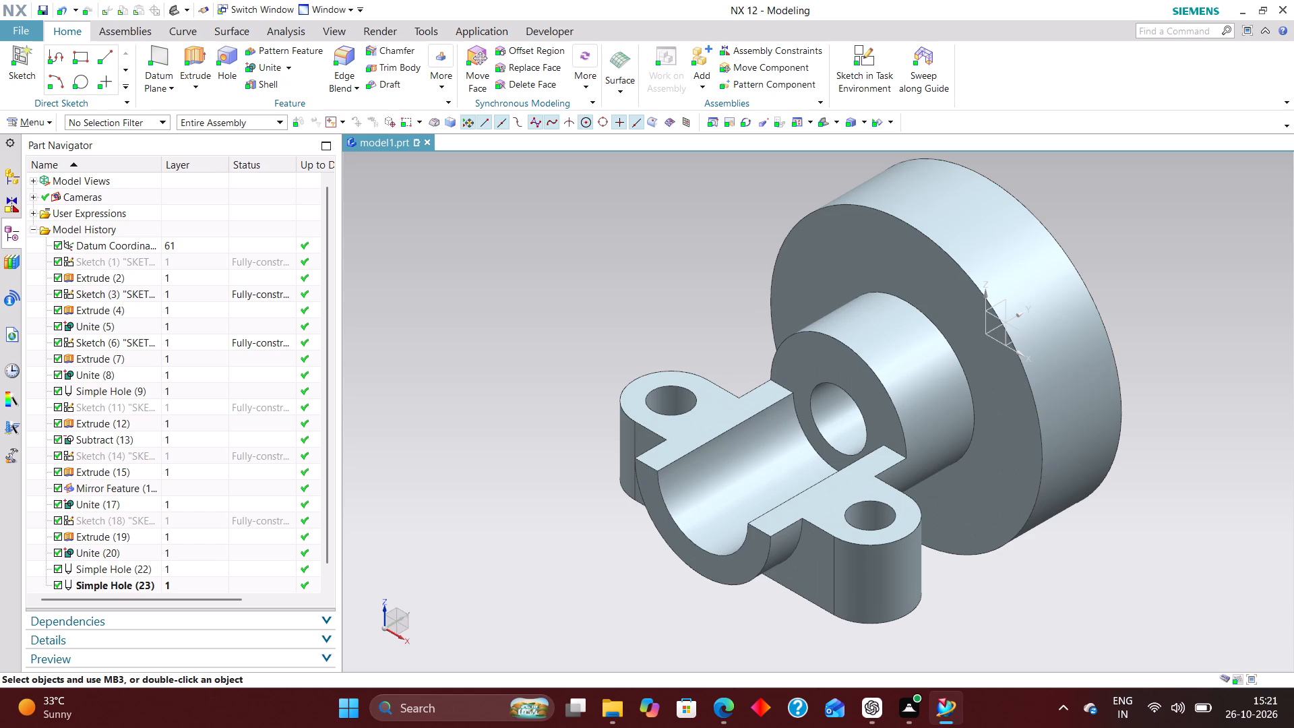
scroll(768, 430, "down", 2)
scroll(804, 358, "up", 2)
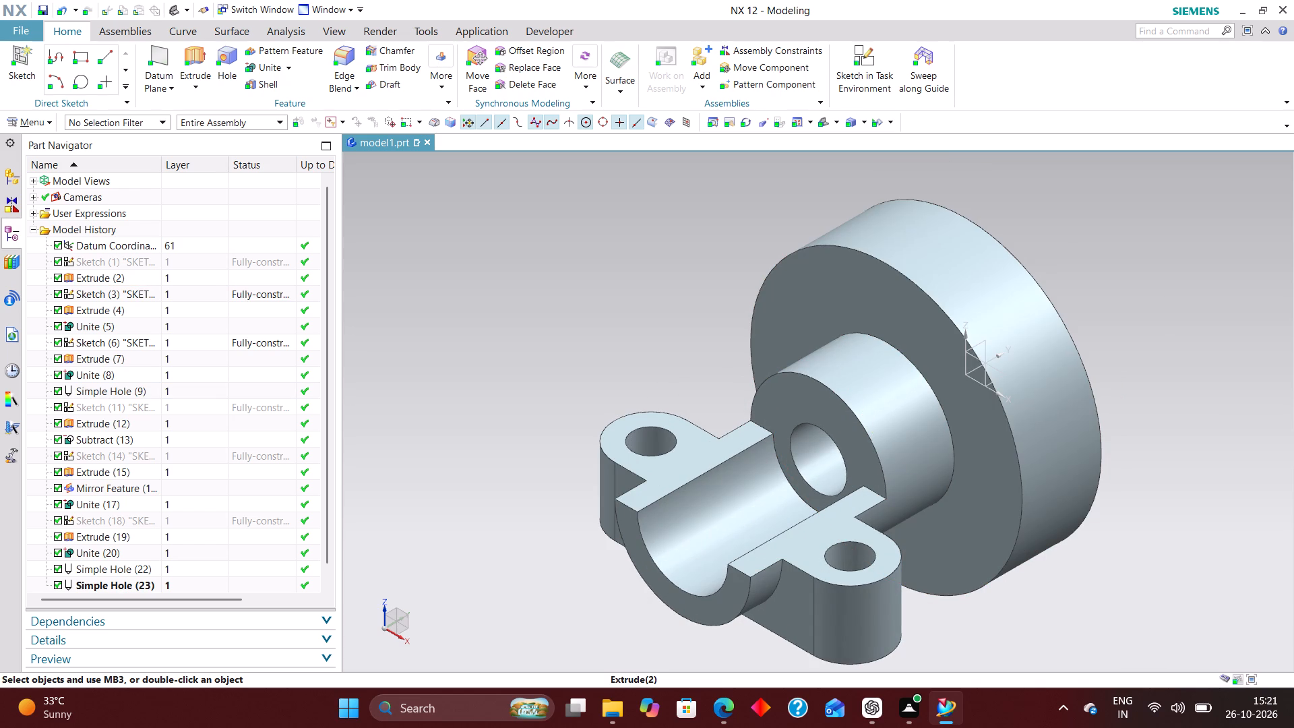
Start a hole sketch on the large flange's front face and place four points around the bore, deleting the extra initial point.
left_click(235, 57)
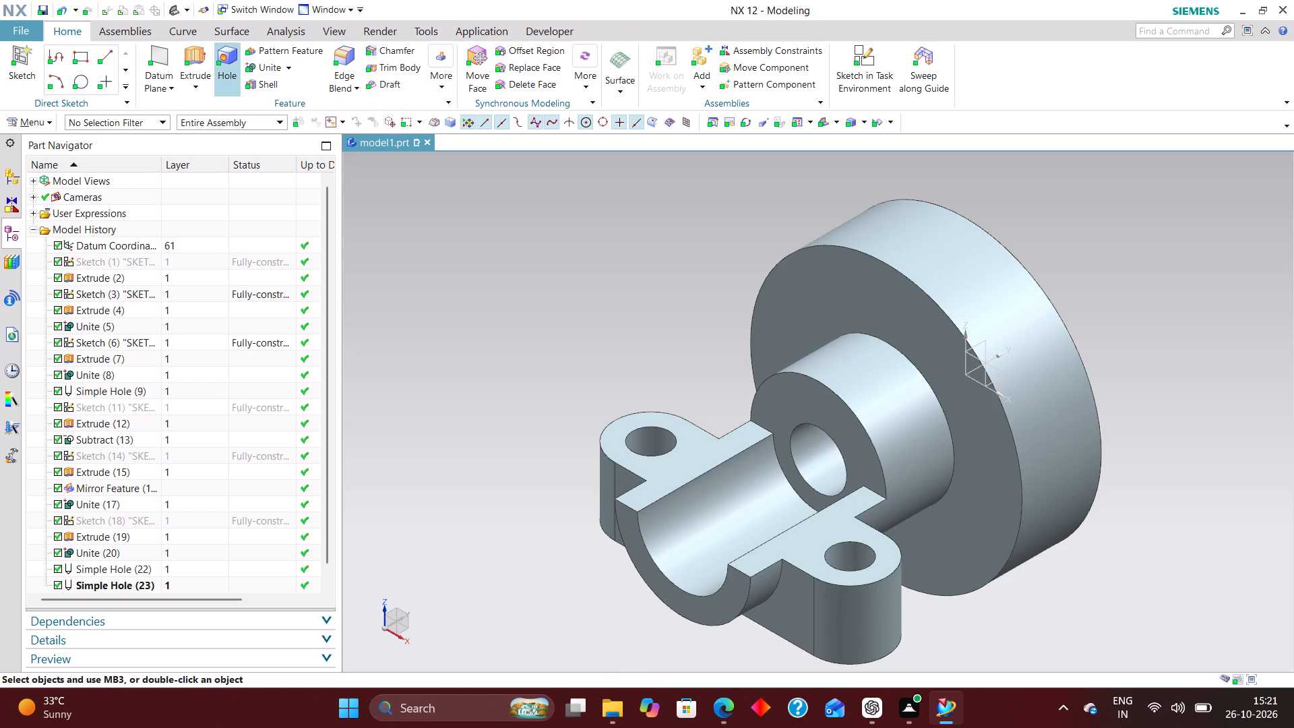
left_click(1013, 439)
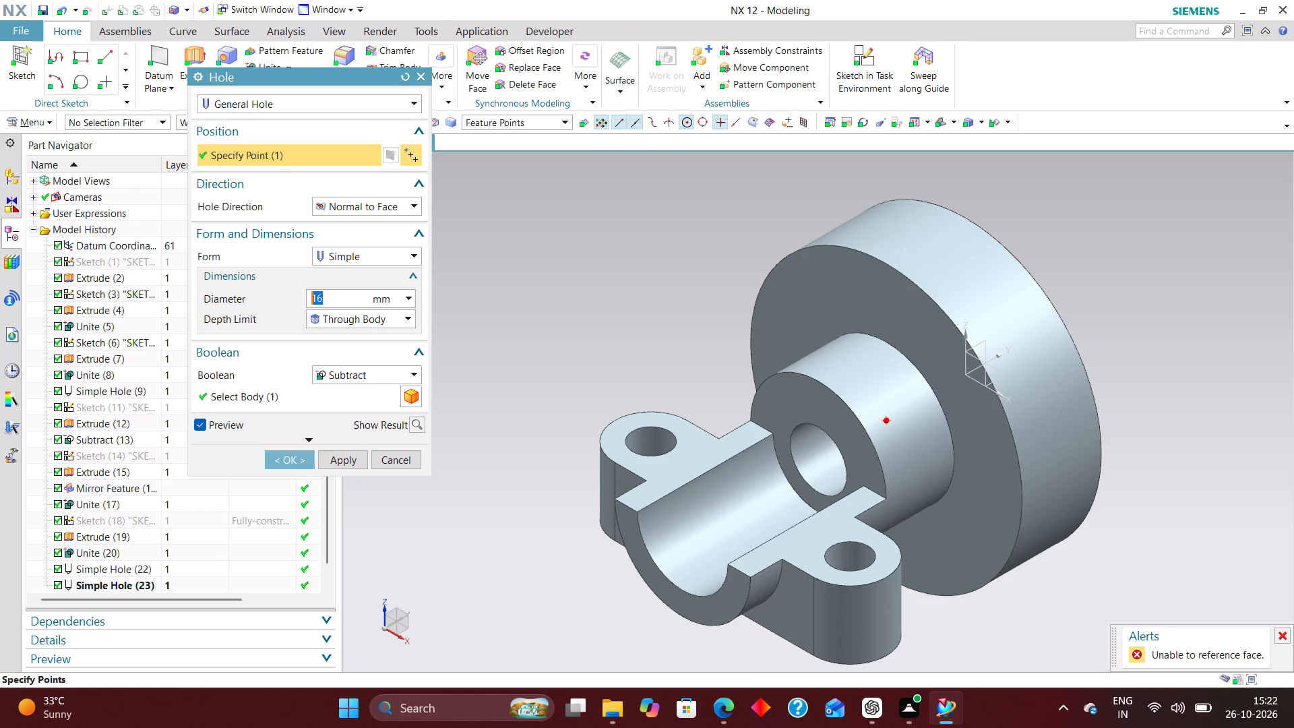
left_click(408, 76)
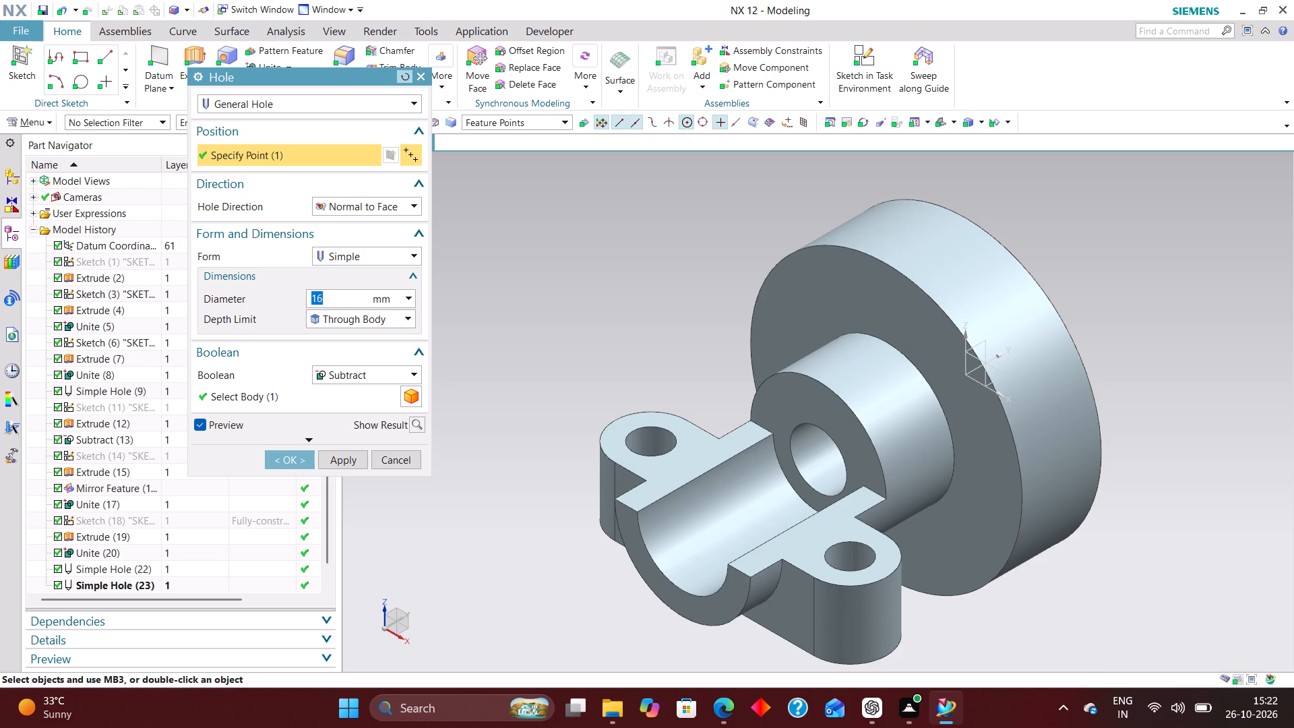
left_click(855, 277)
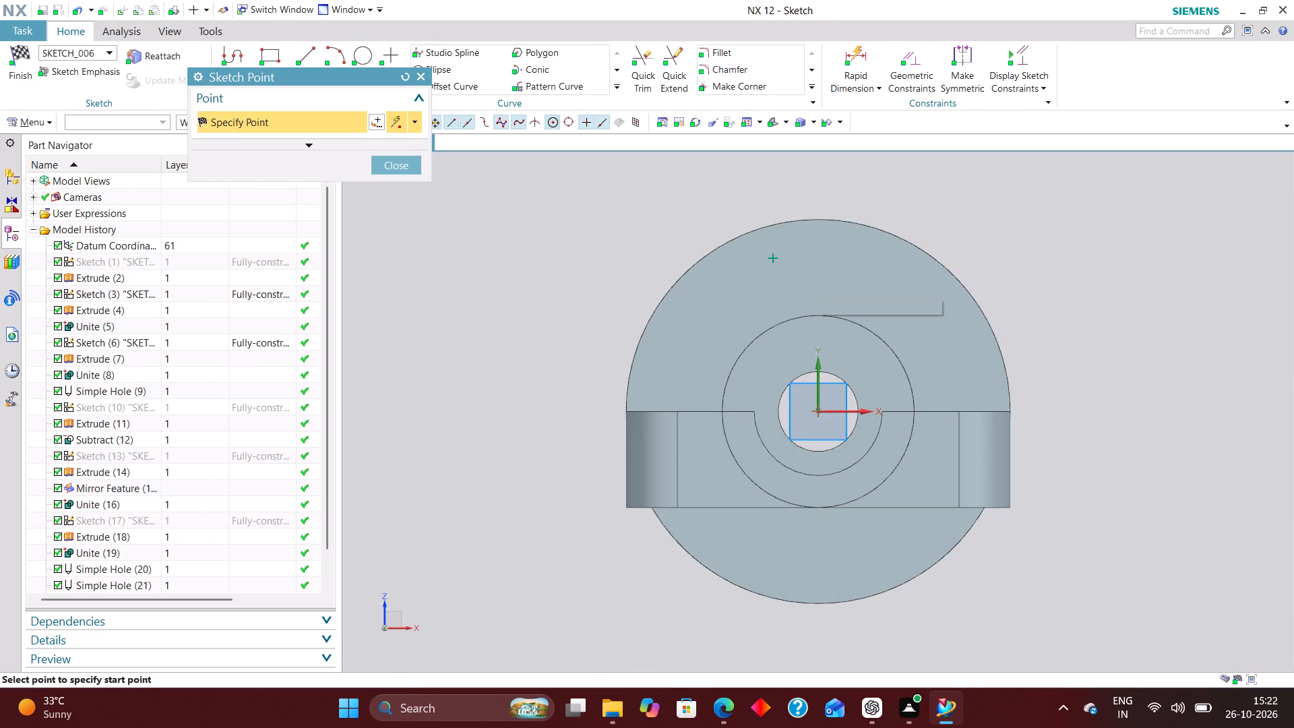
left_click(811, 249)
left_click(957, 402)
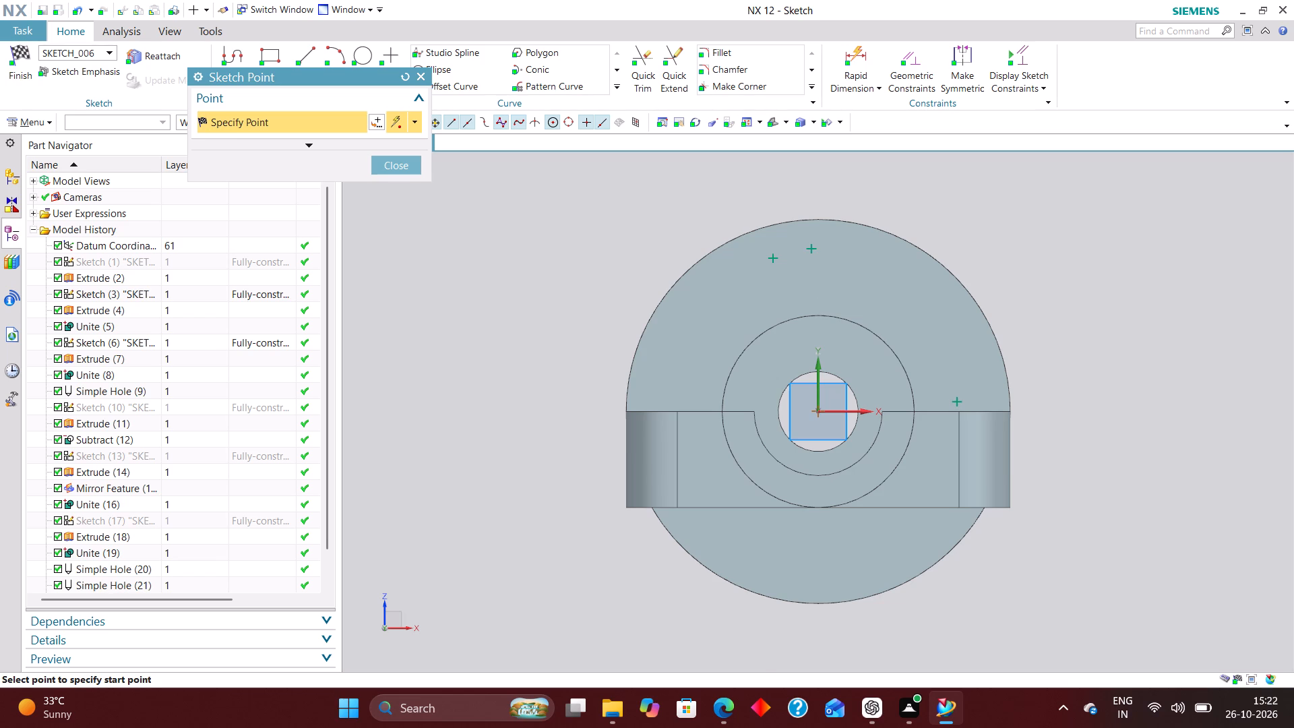
left_click(811, 562)
left_click(676, 388)
left_click(404, 163)
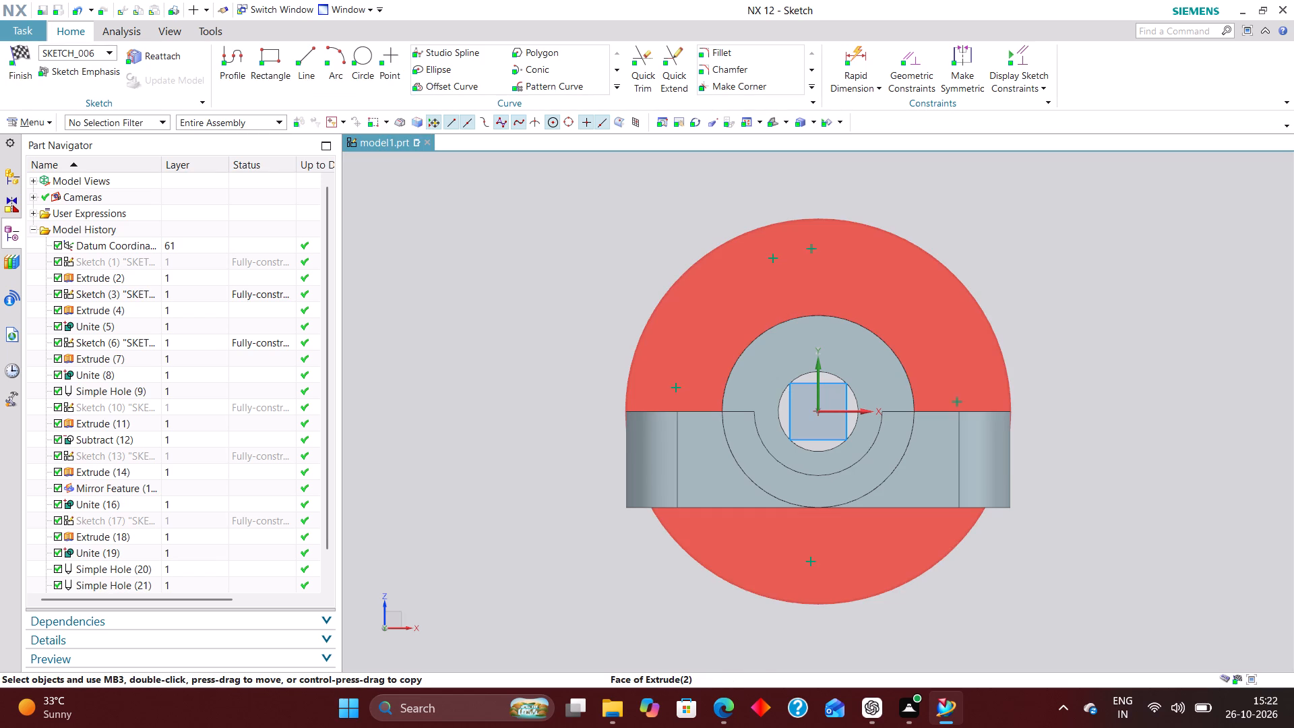
right_click_drag(774, 257, 702, 258)
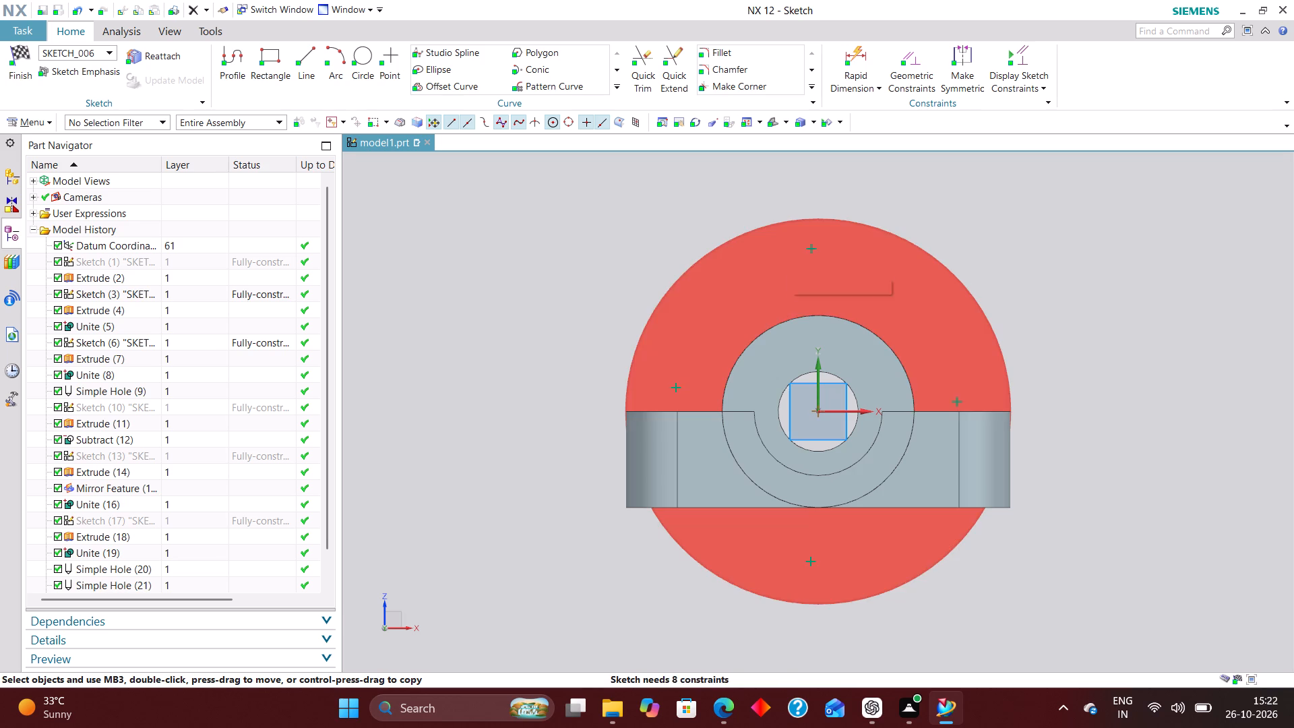
Constrain the upper and lower hole points onto the sketch's vertical axis and the two side points onto its horizontal axis.
left_click(903, 55)
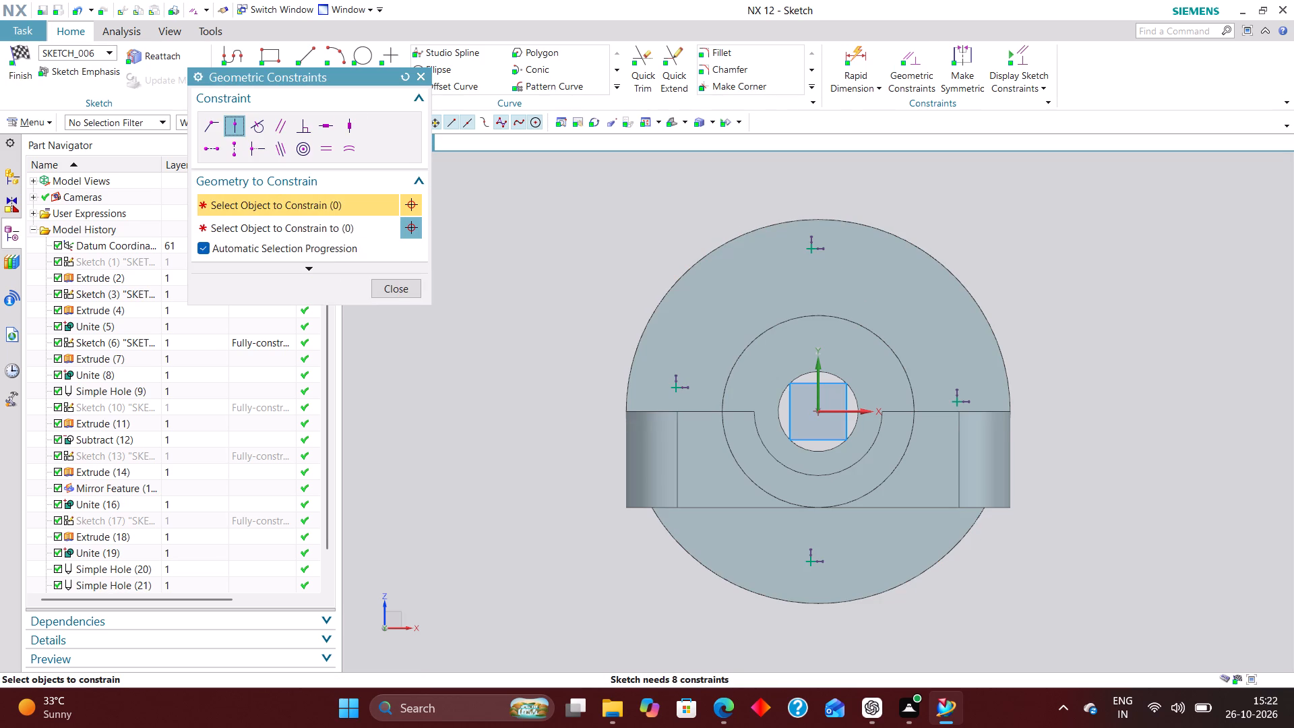
left_click(811, 247)
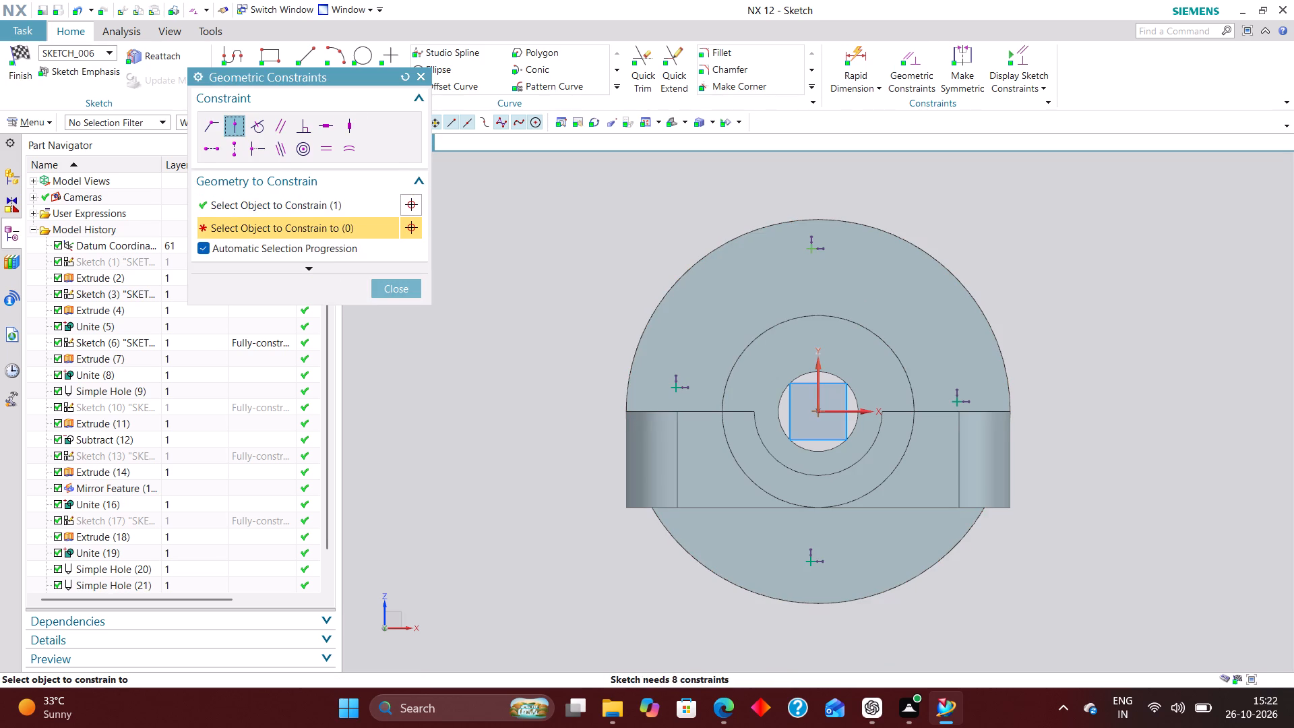
left_click(816, 371)
left_click(958, 402)
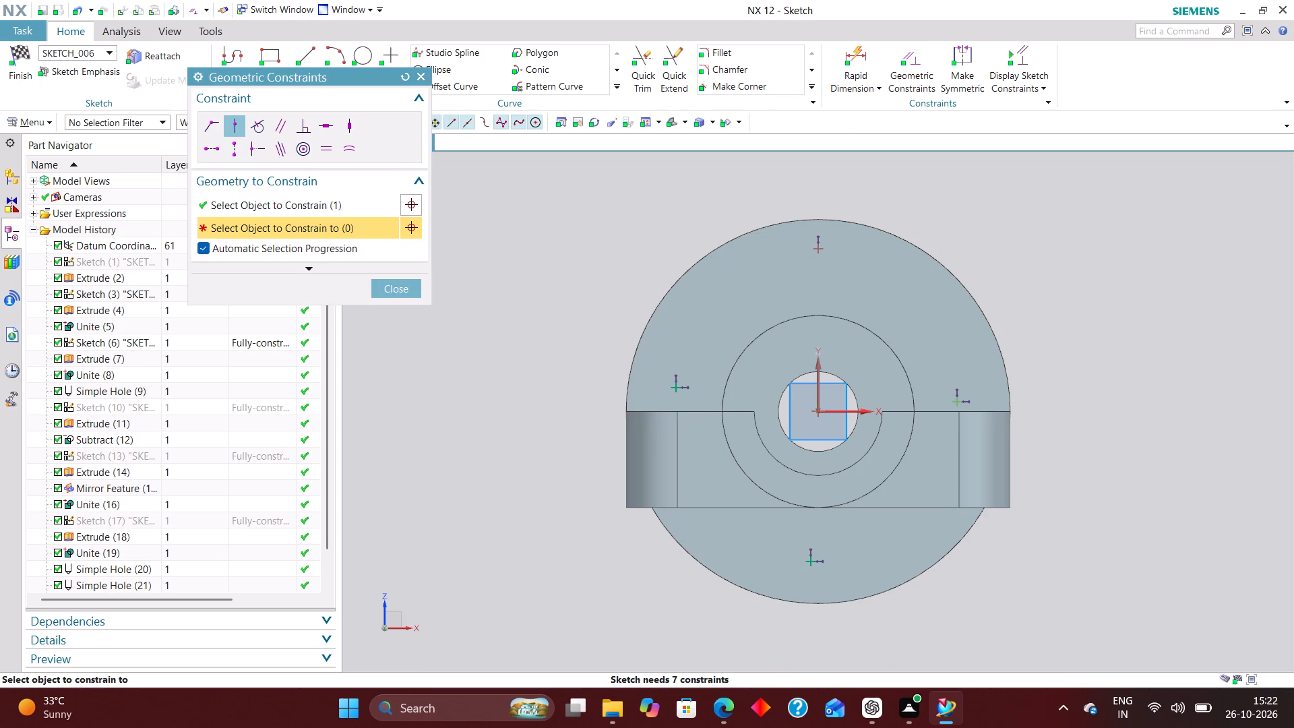
left_click(849, 412)
left_click(813, 562)
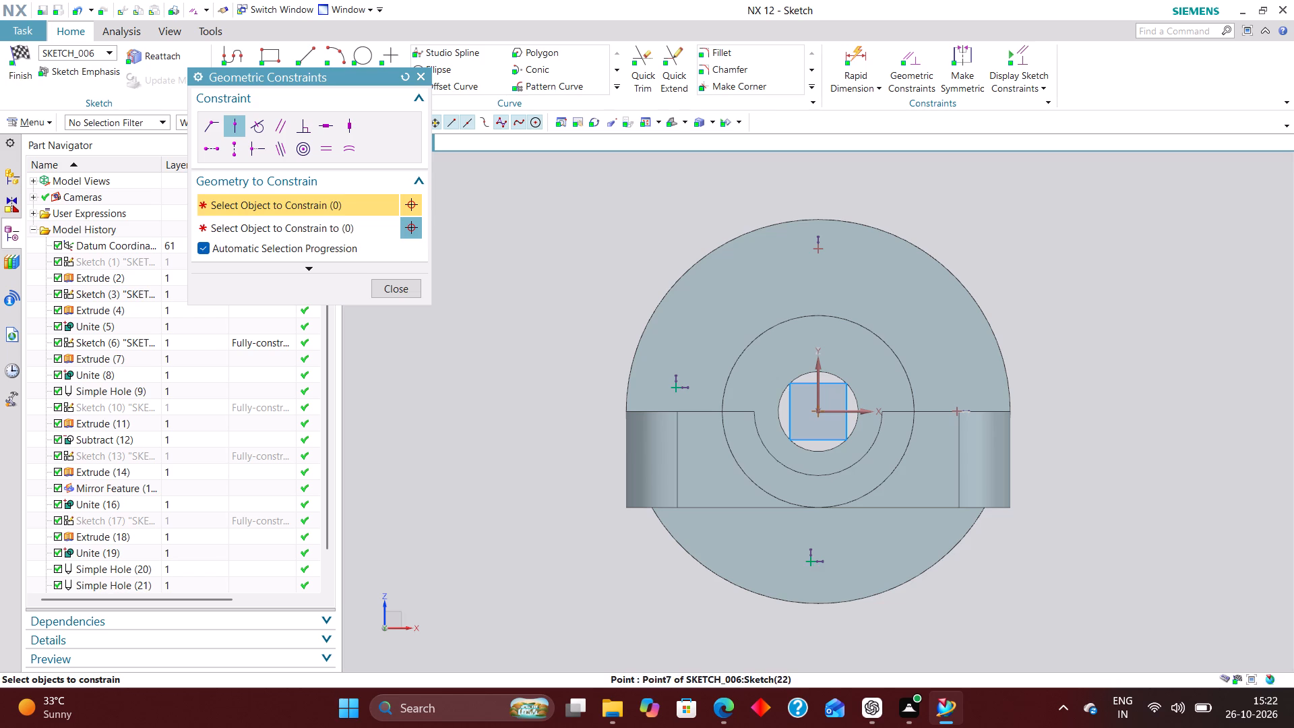
left_click(820, 391)
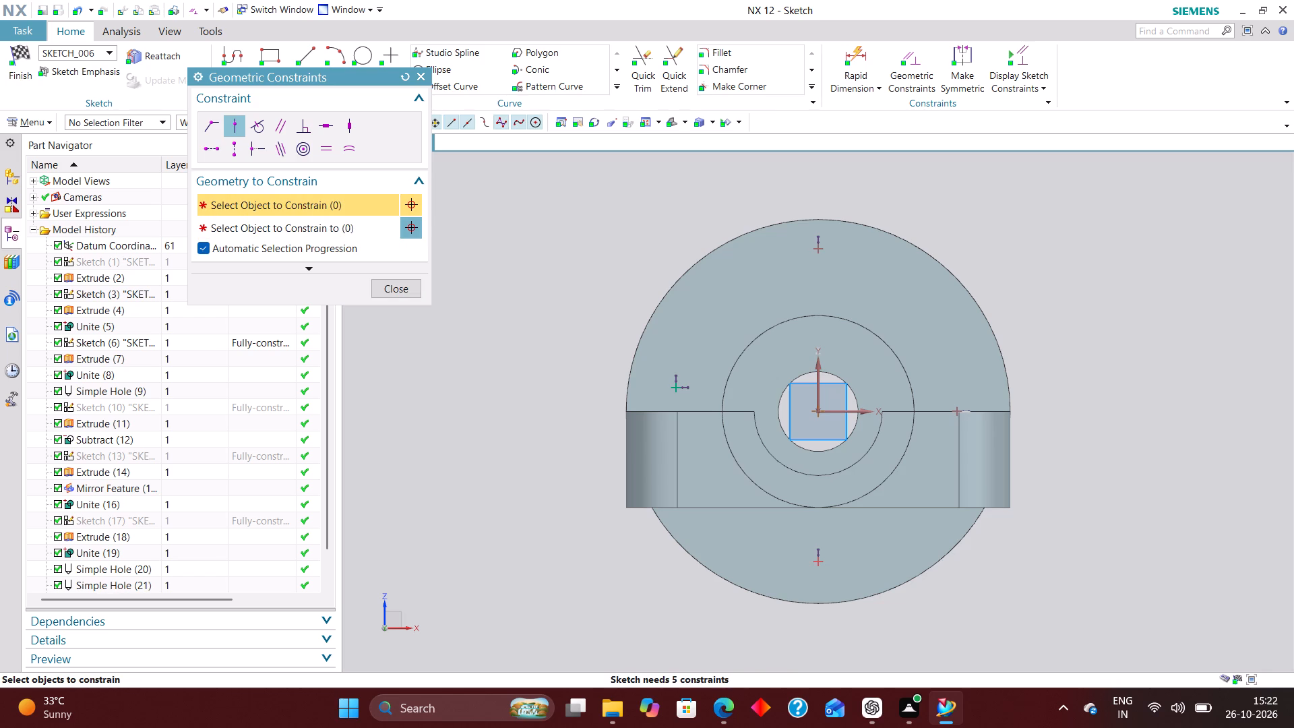
left_click(834, 409)
left_click(675, 386)
left_click(414, 287)
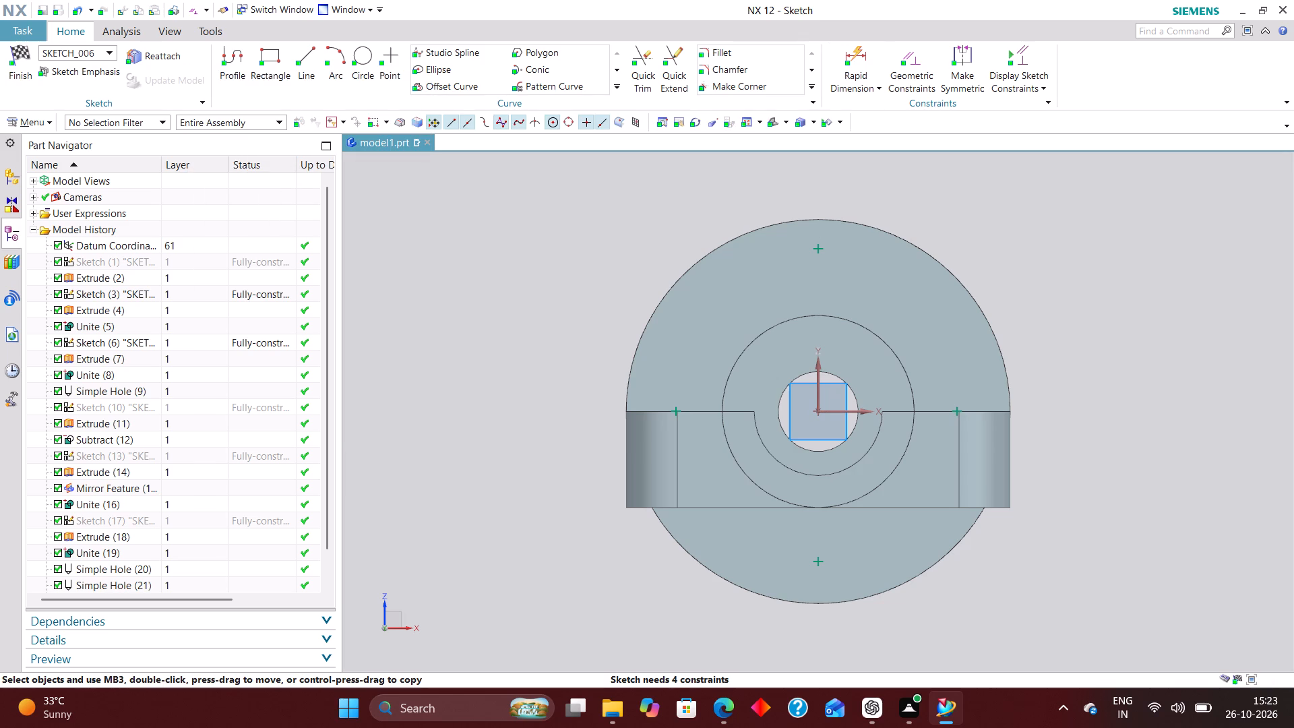
Dimension the upper hole point at 55 mm from the sketch's horizontal axis.
left_click(867, 45)
left_click(837, 411)
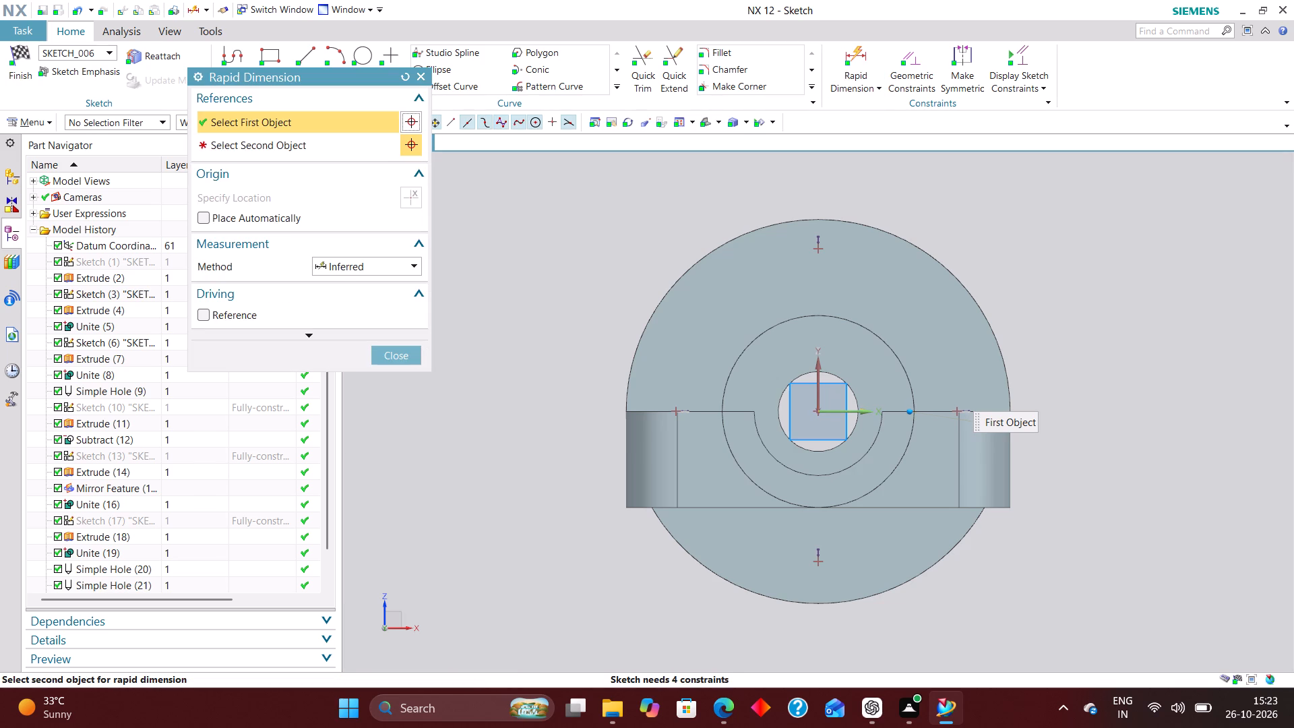
left_click(822, 246)
left_click(1095, 330)
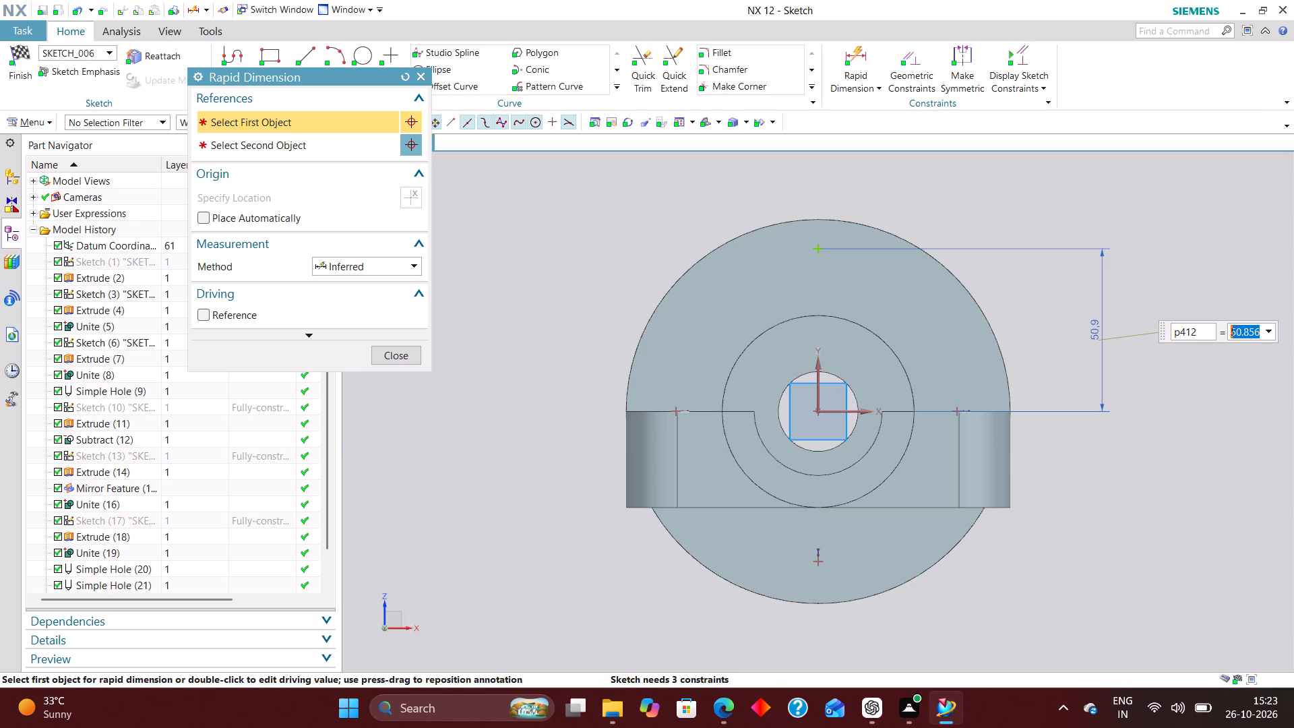
type("55")
key("Return")
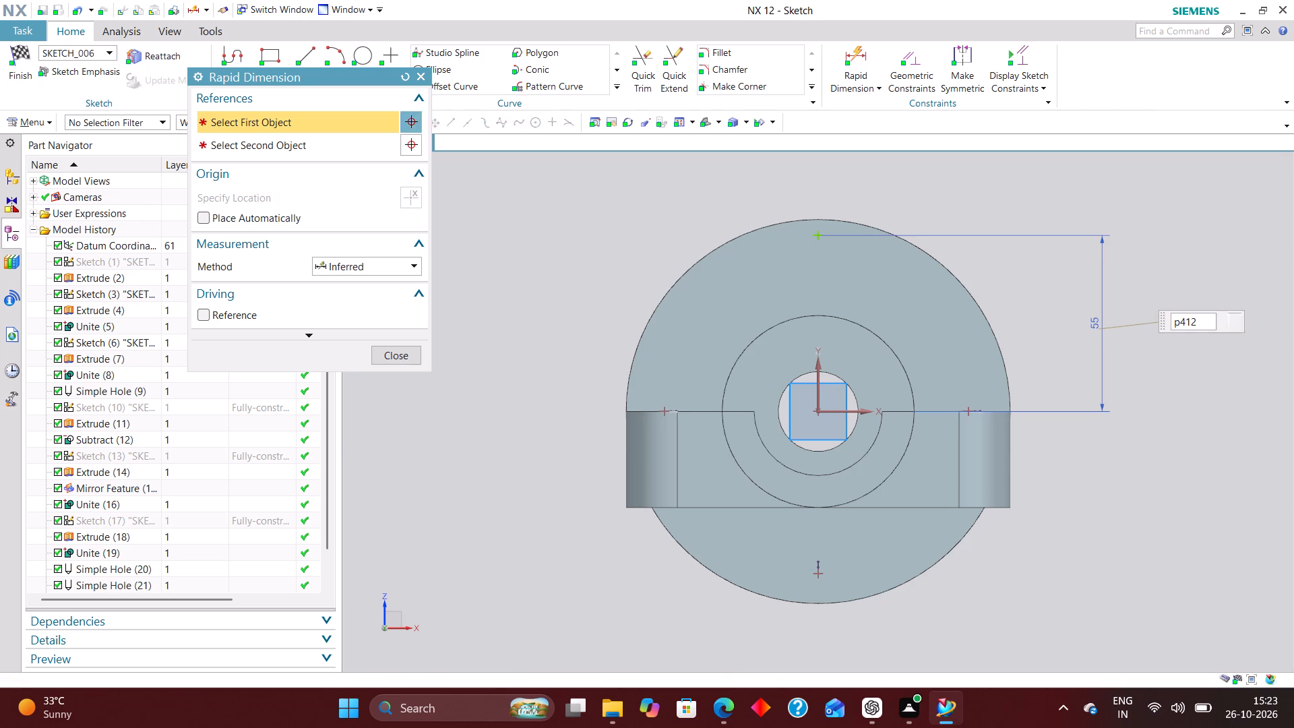
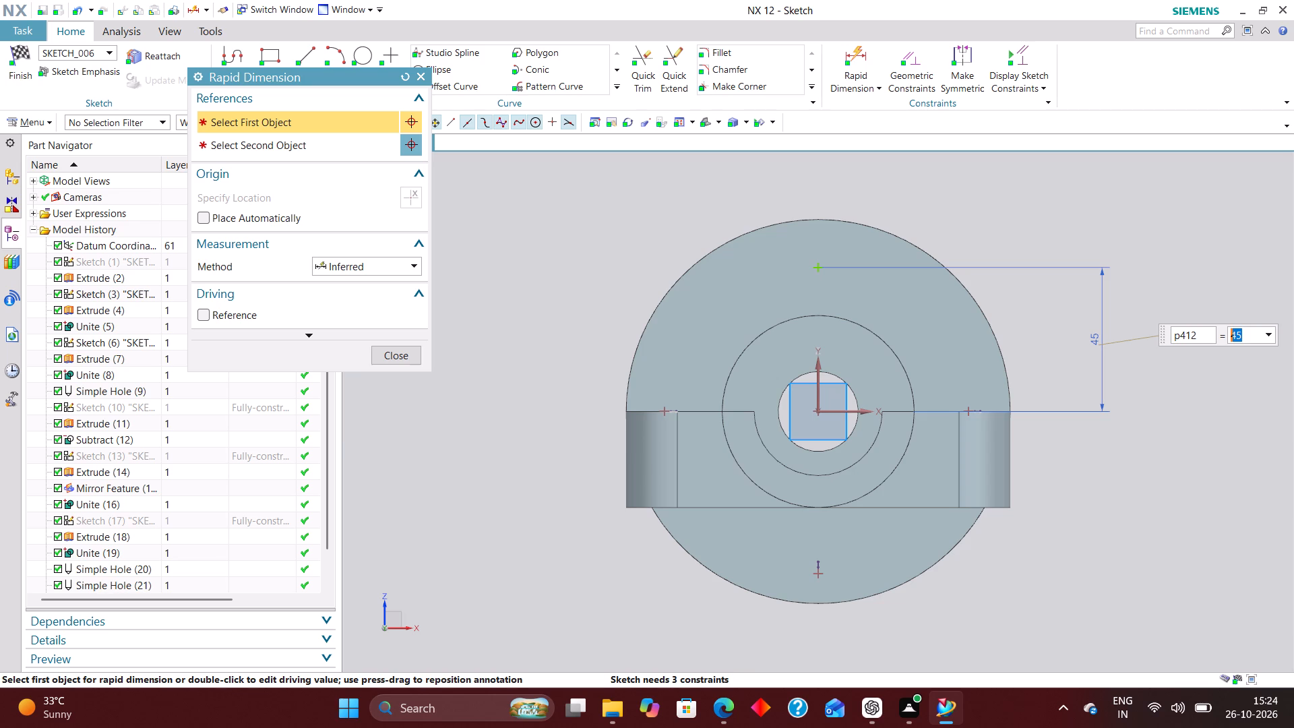
Dimension the hole point on the positive X side at 45 mm from the sketch's vertical axis.
left_click(818, 390)
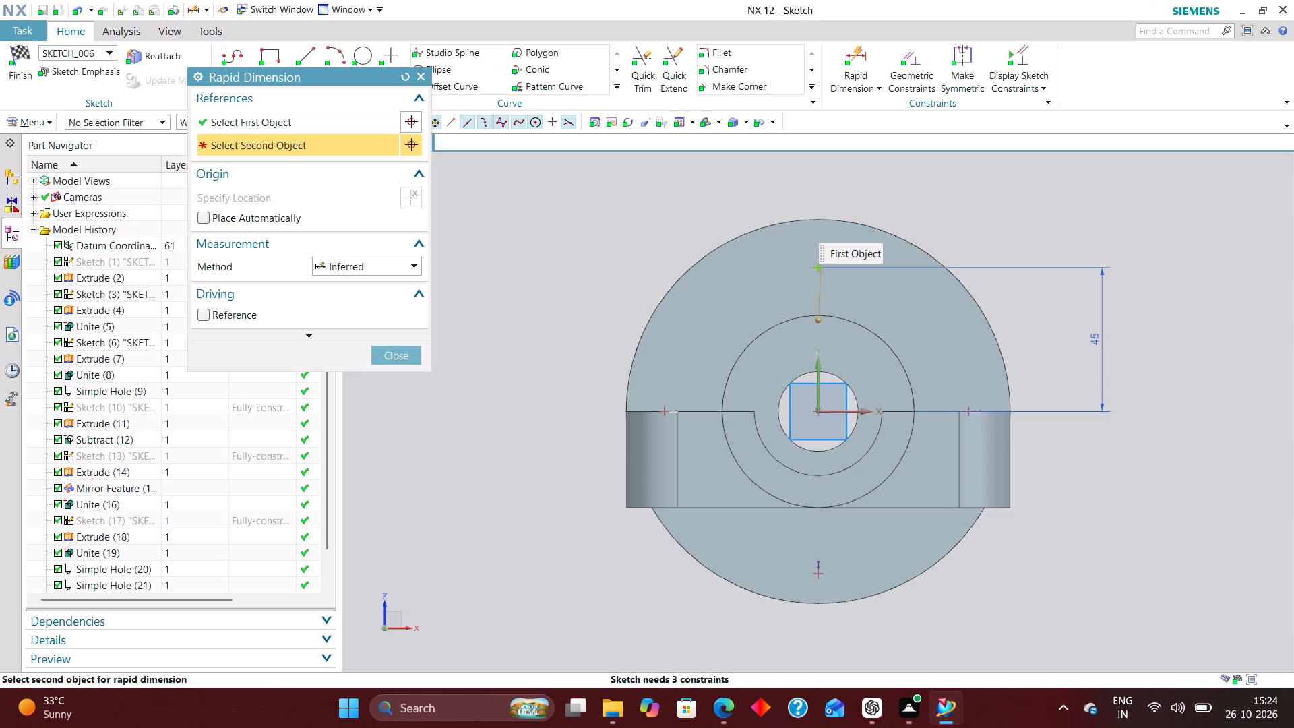
left_click(972, 408)
left_click(900, 639)
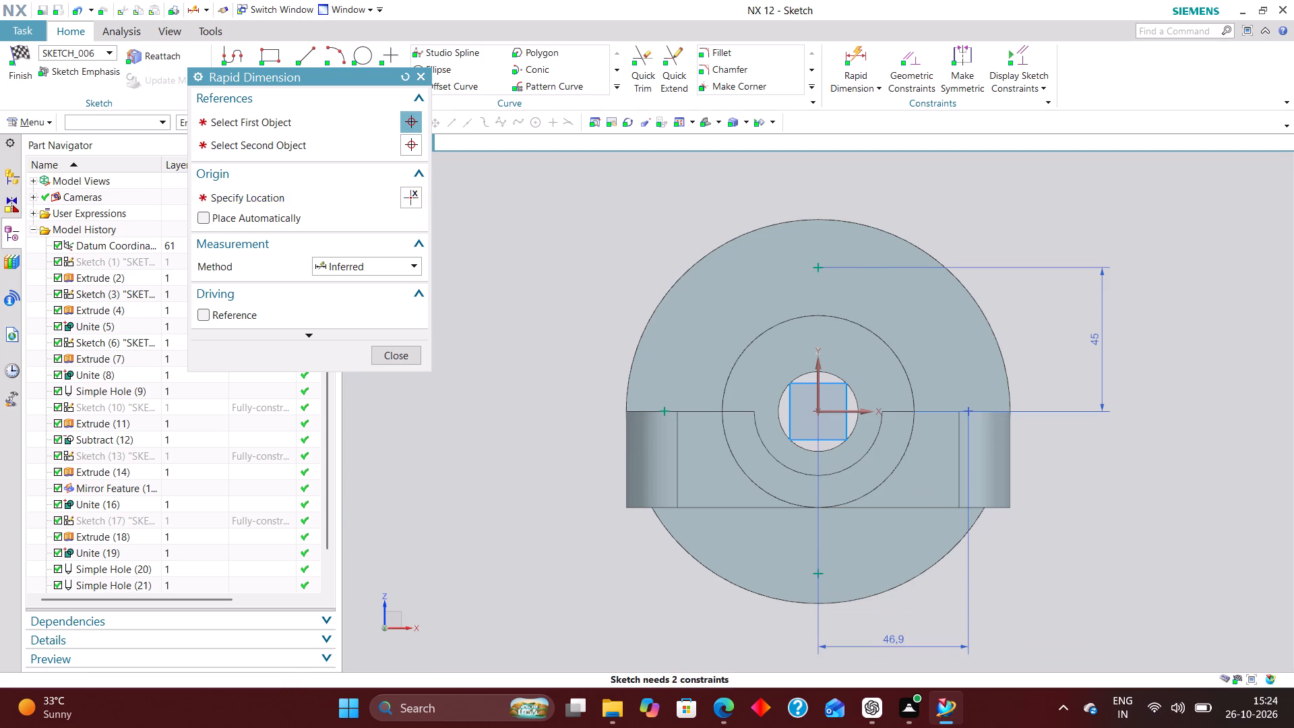
type("45")
key("Return")
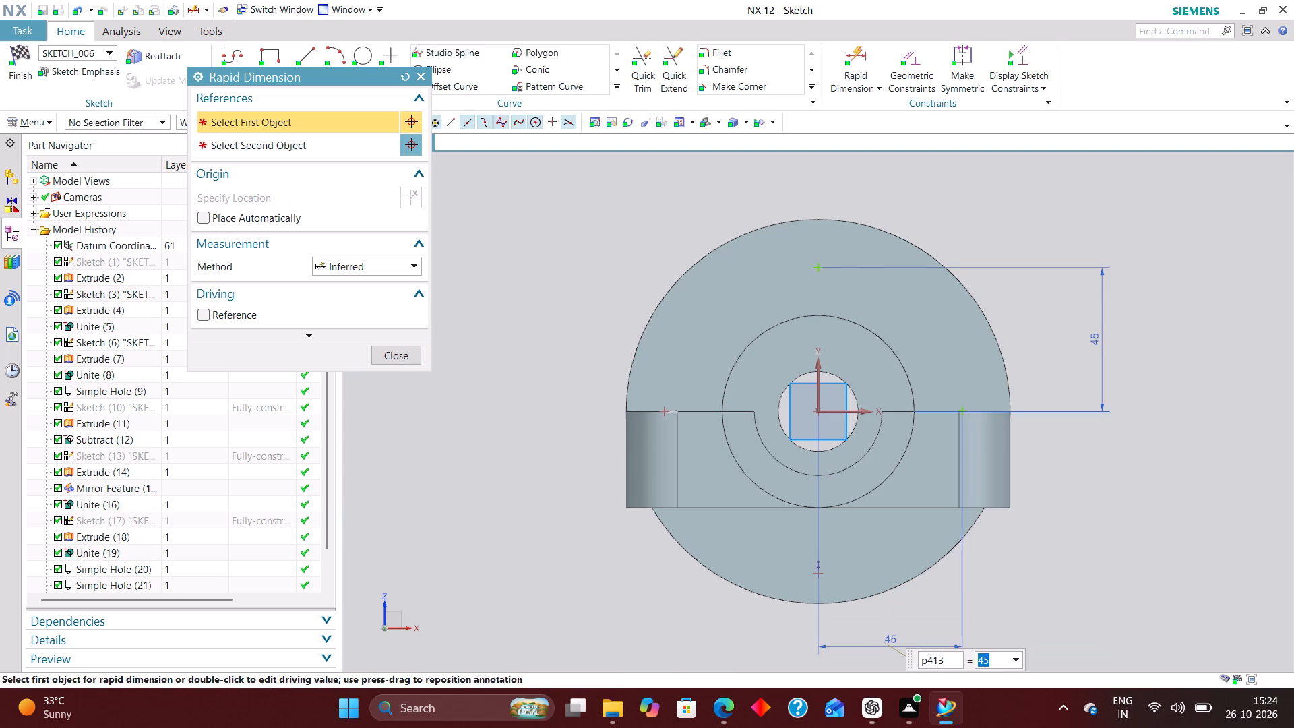
Make the upper and lower hole points symmetric about the sketch's horizontal axis.
left_click(968, 55)
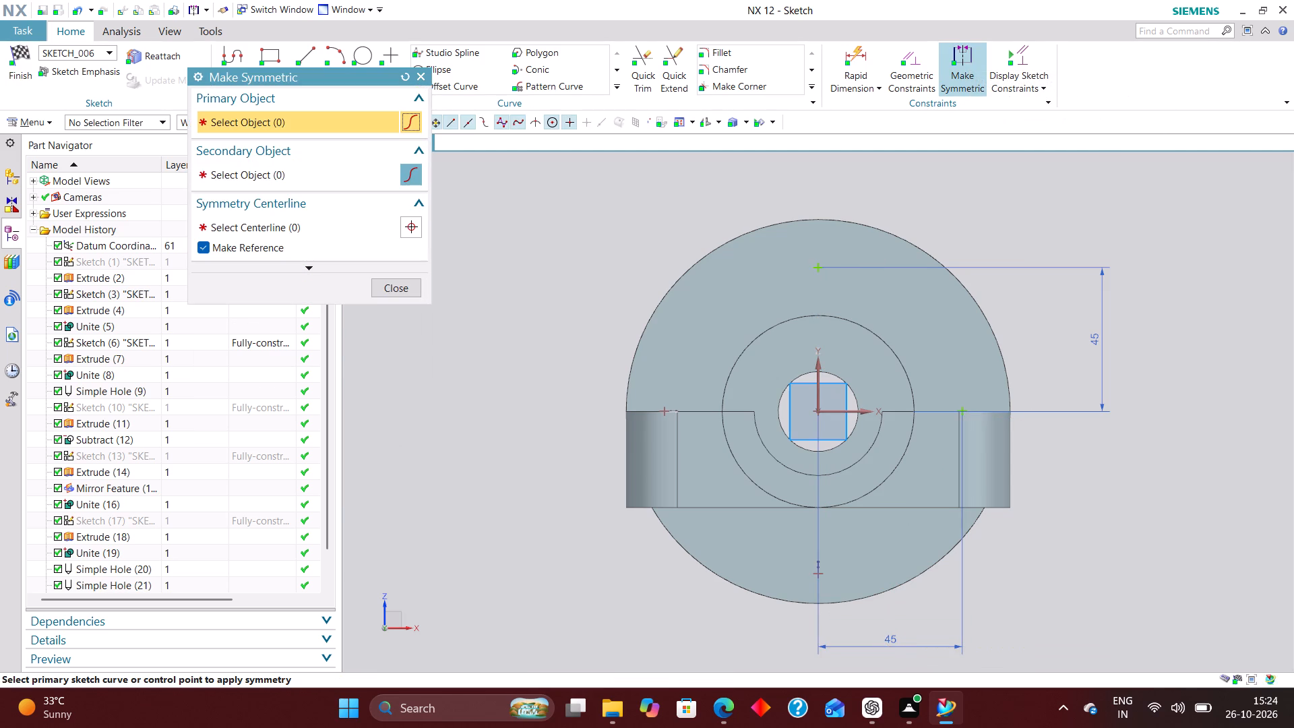
left_click(817, 266)
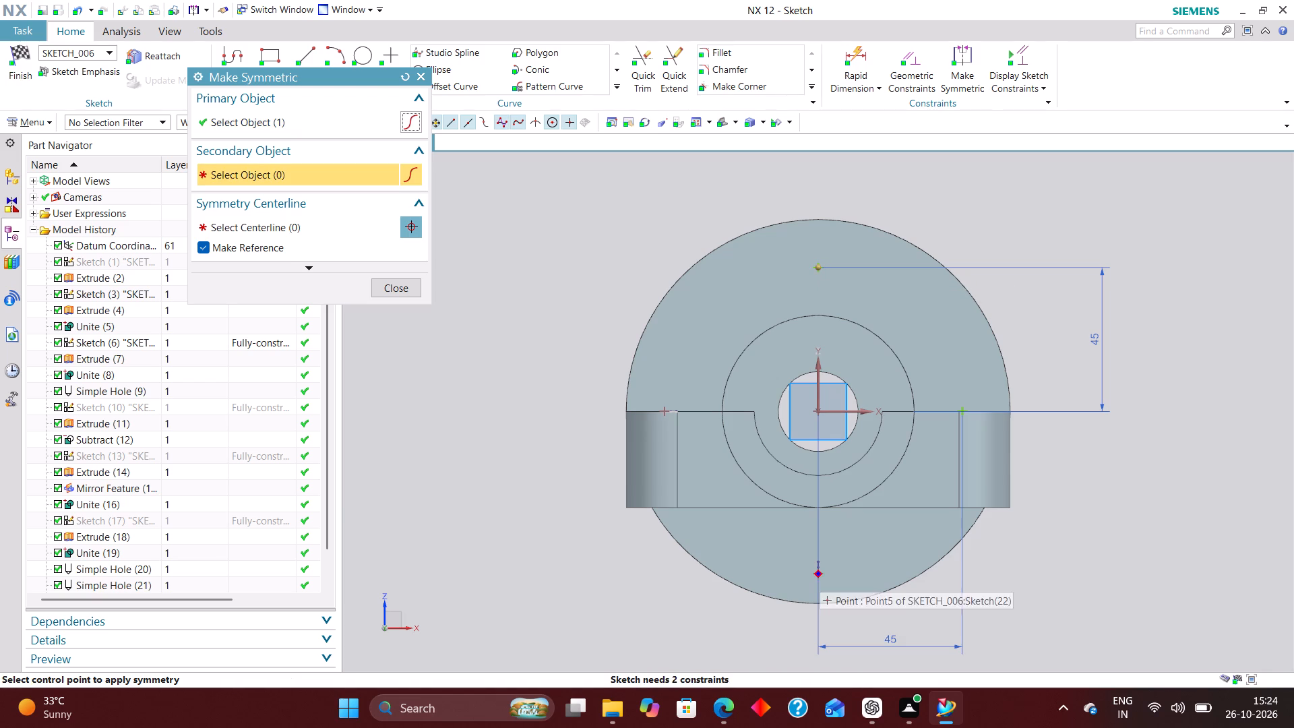
left_click(820, 574)
left_click(842, 414)
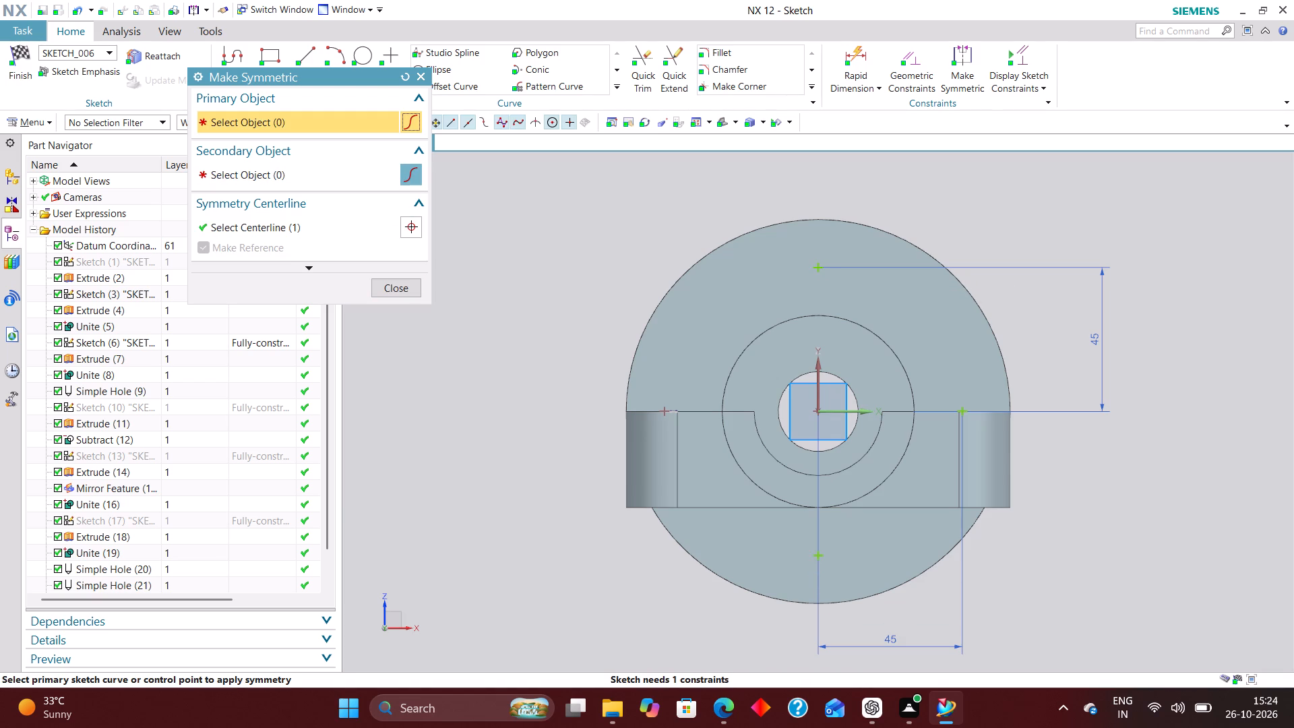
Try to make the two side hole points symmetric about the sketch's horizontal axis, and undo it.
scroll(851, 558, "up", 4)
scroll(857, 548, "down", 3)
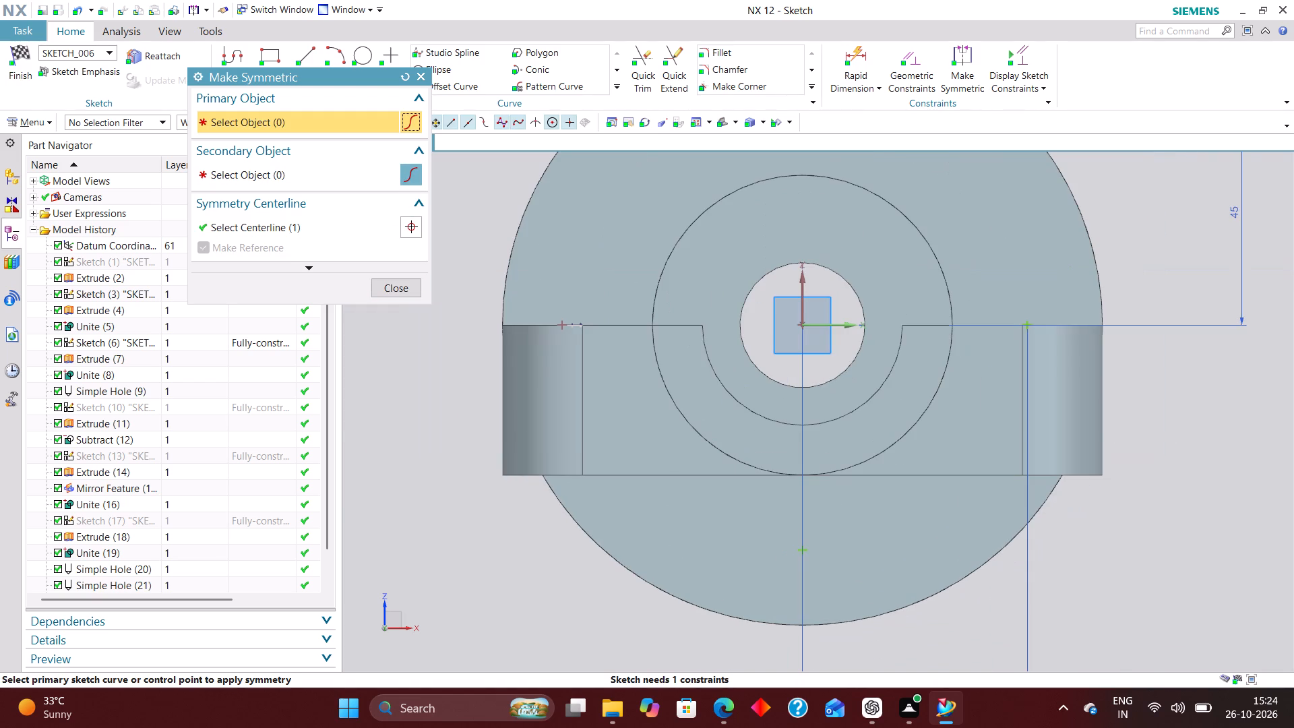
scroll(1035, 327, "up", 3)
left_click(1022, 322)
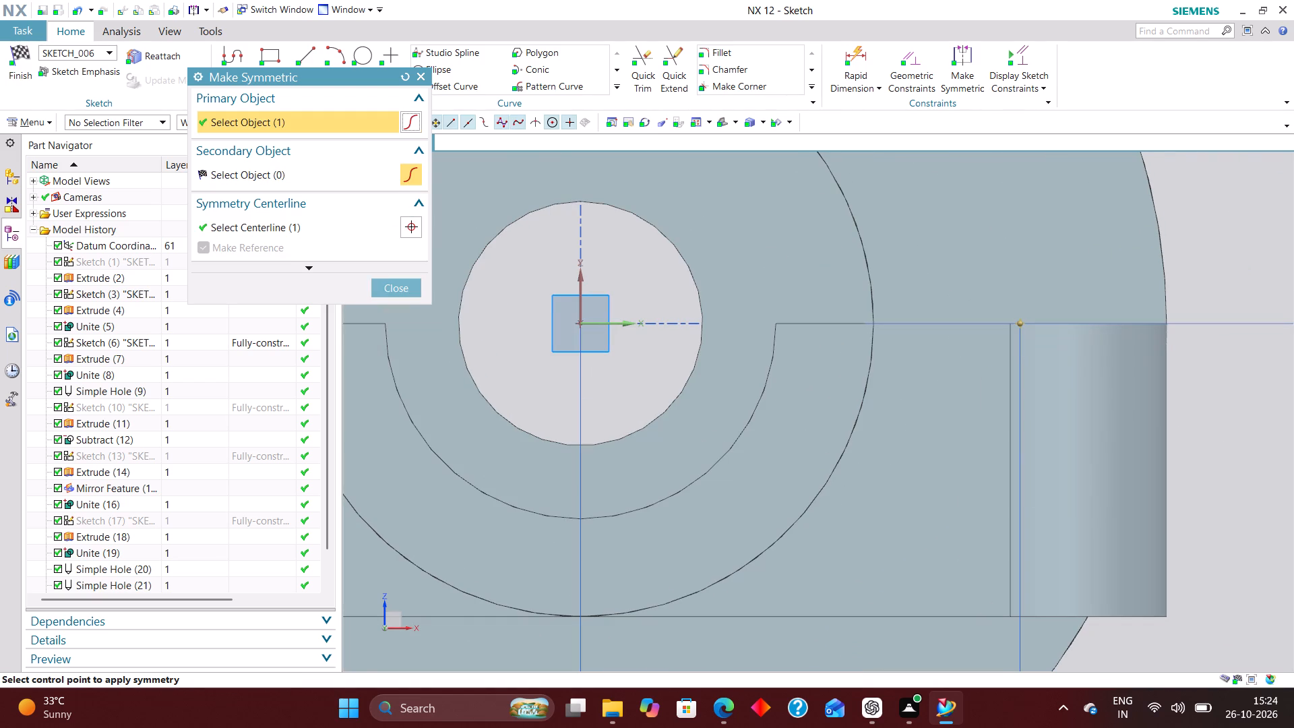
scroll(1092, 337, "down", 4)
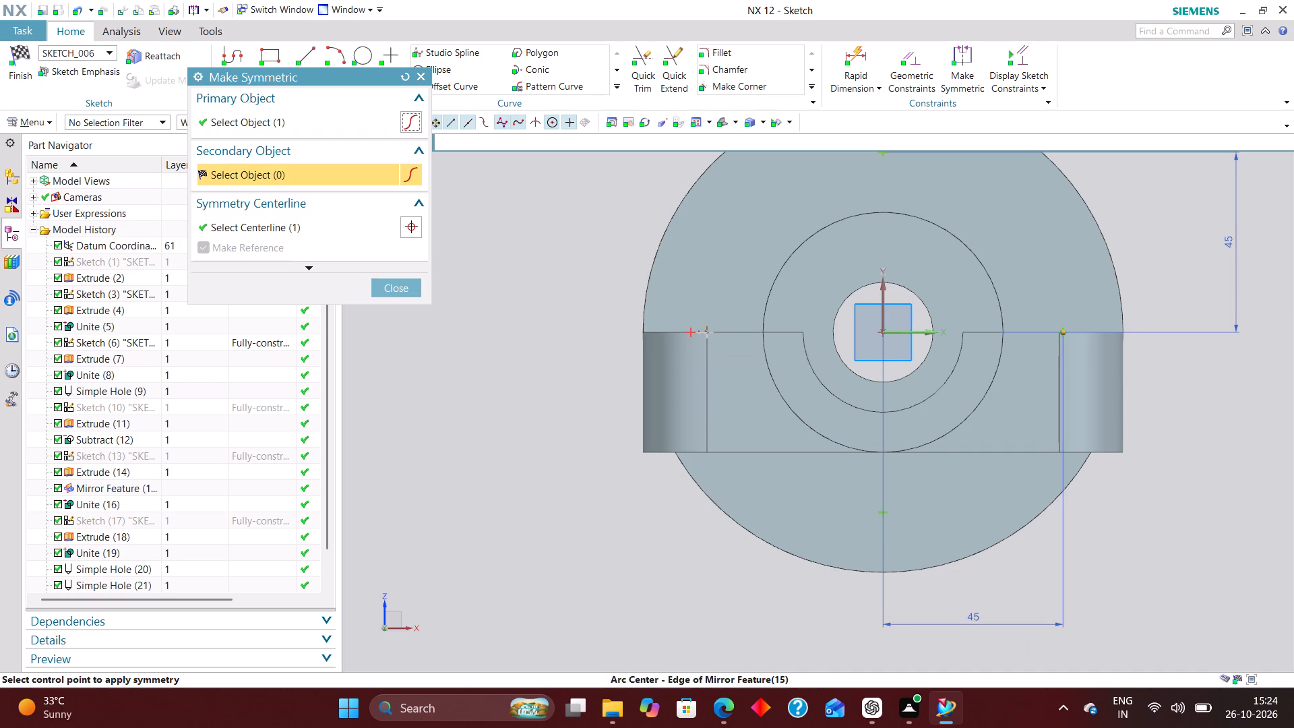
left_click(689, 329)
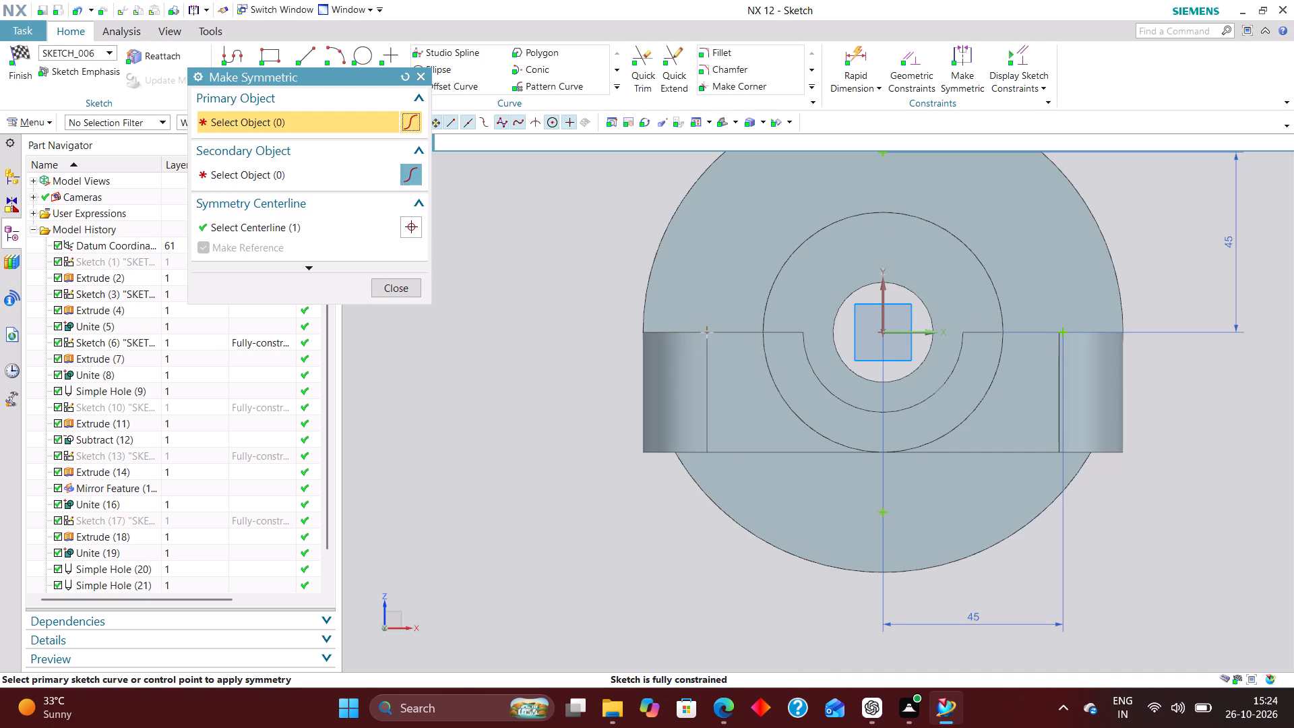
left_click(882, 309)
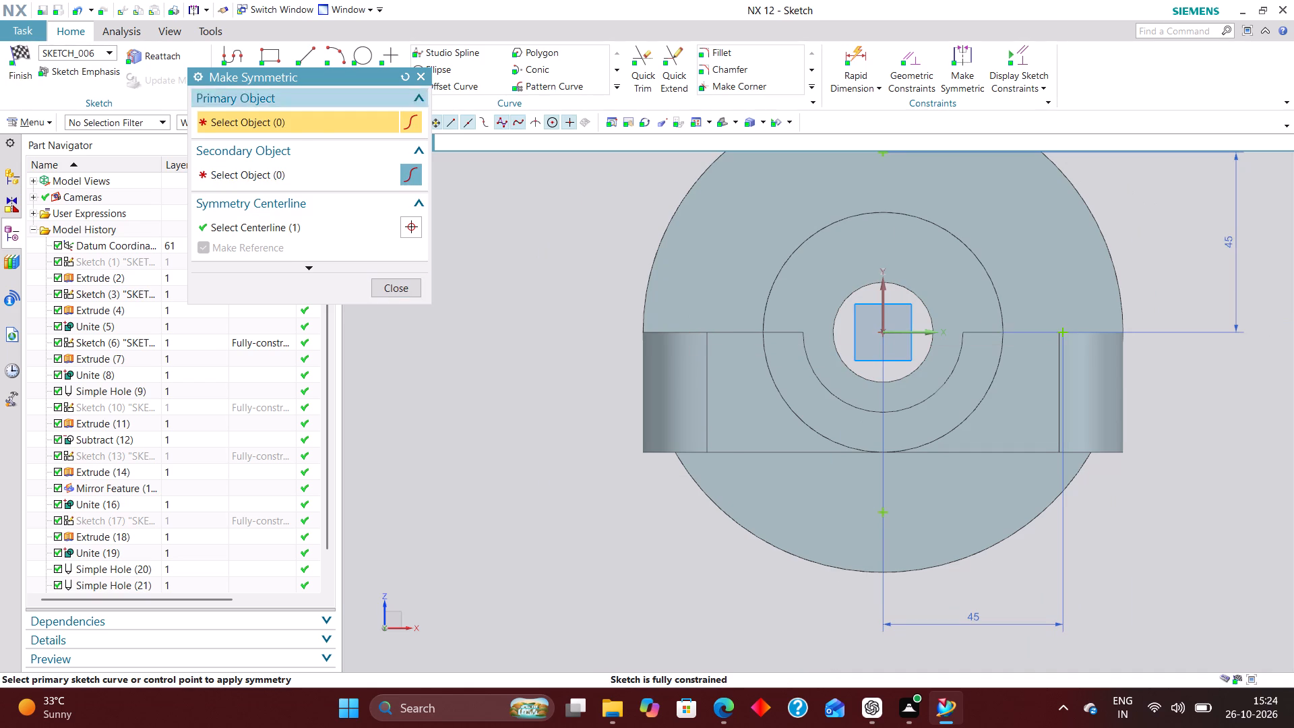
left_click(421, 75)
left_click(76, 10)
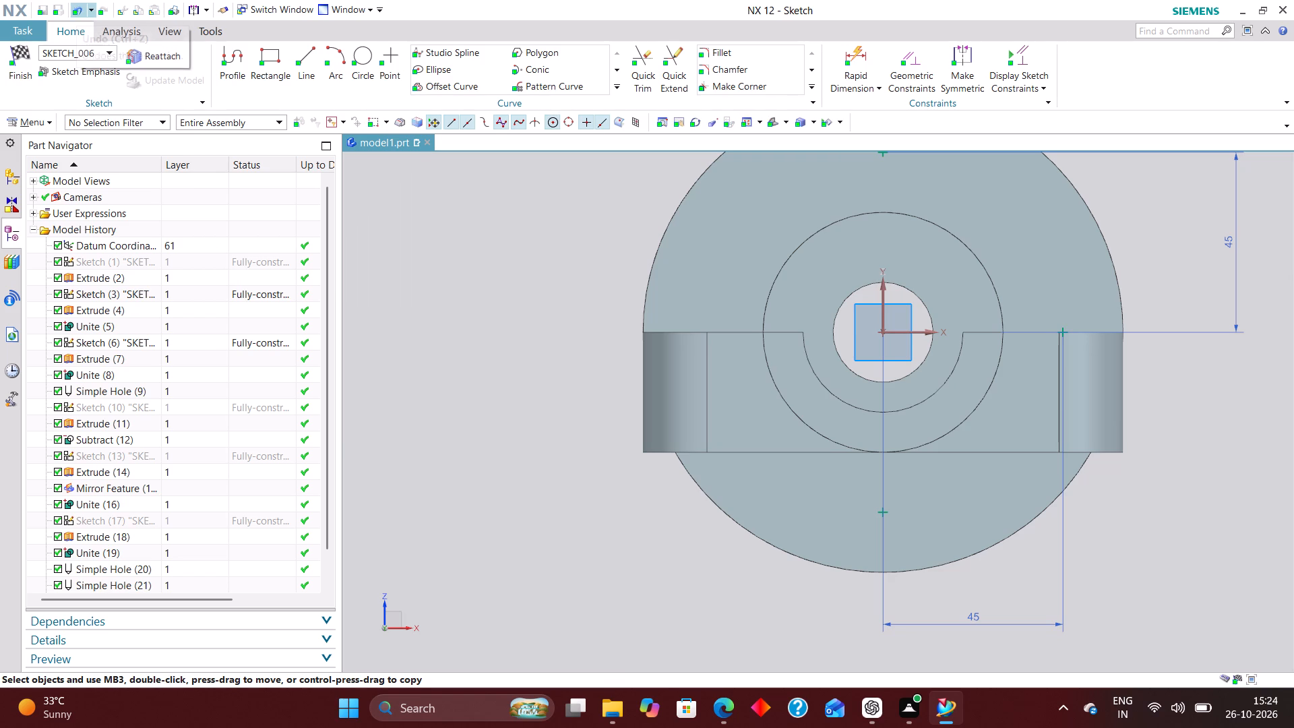
Hide the solid body and make the two side hole points symmetric about the sketch's vertical axis.
right_click_drag(776, 181, 776, 252)
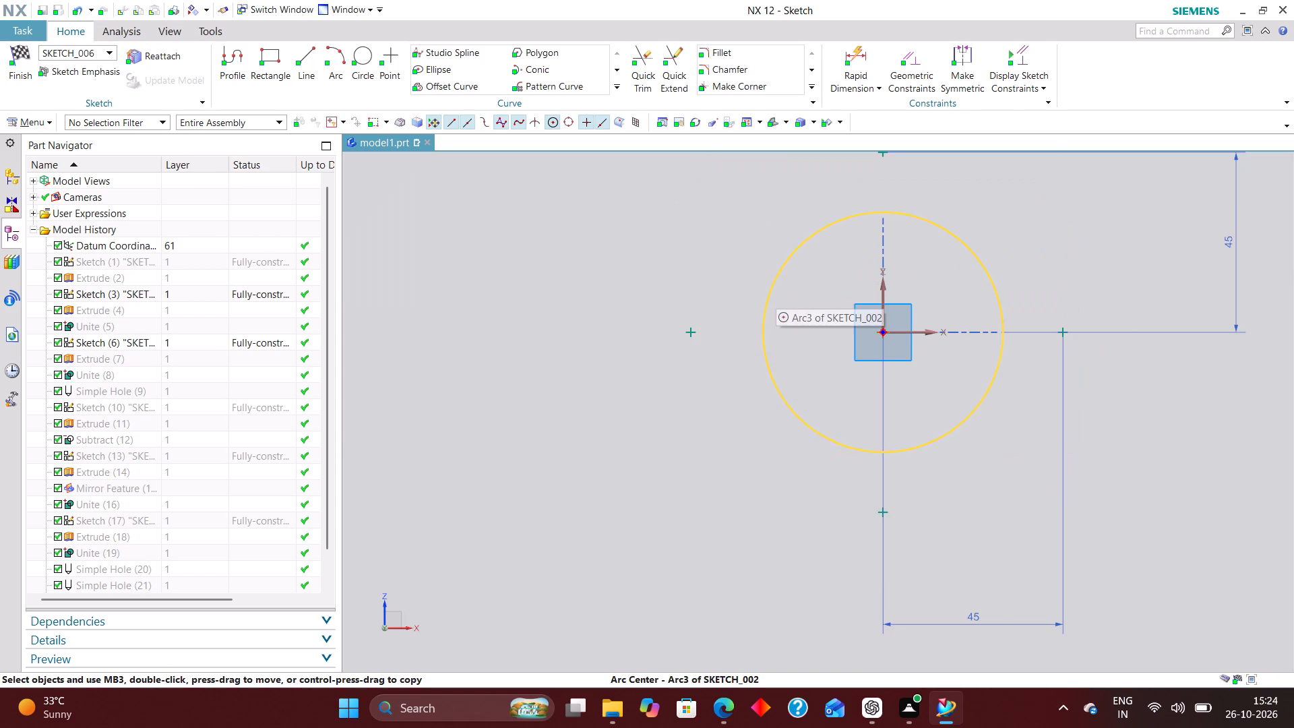
scroll(578, 415, "down", 1)
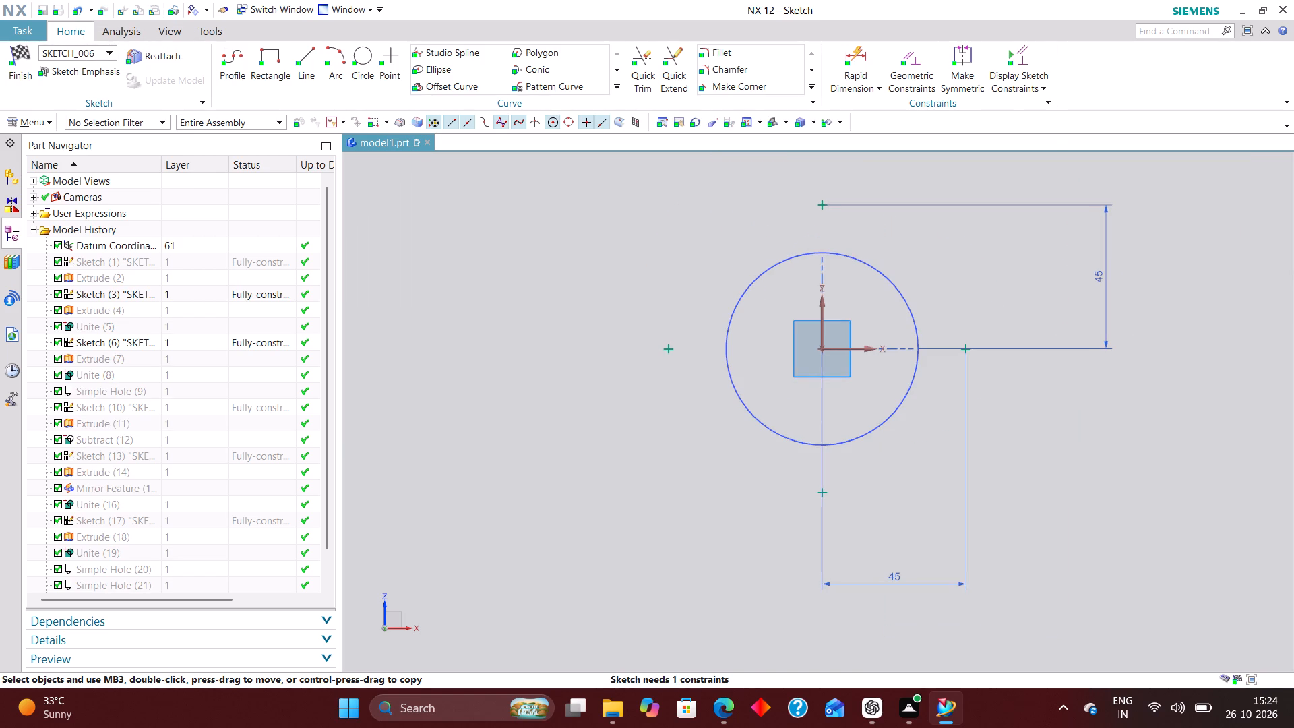
left_click(952, 55)
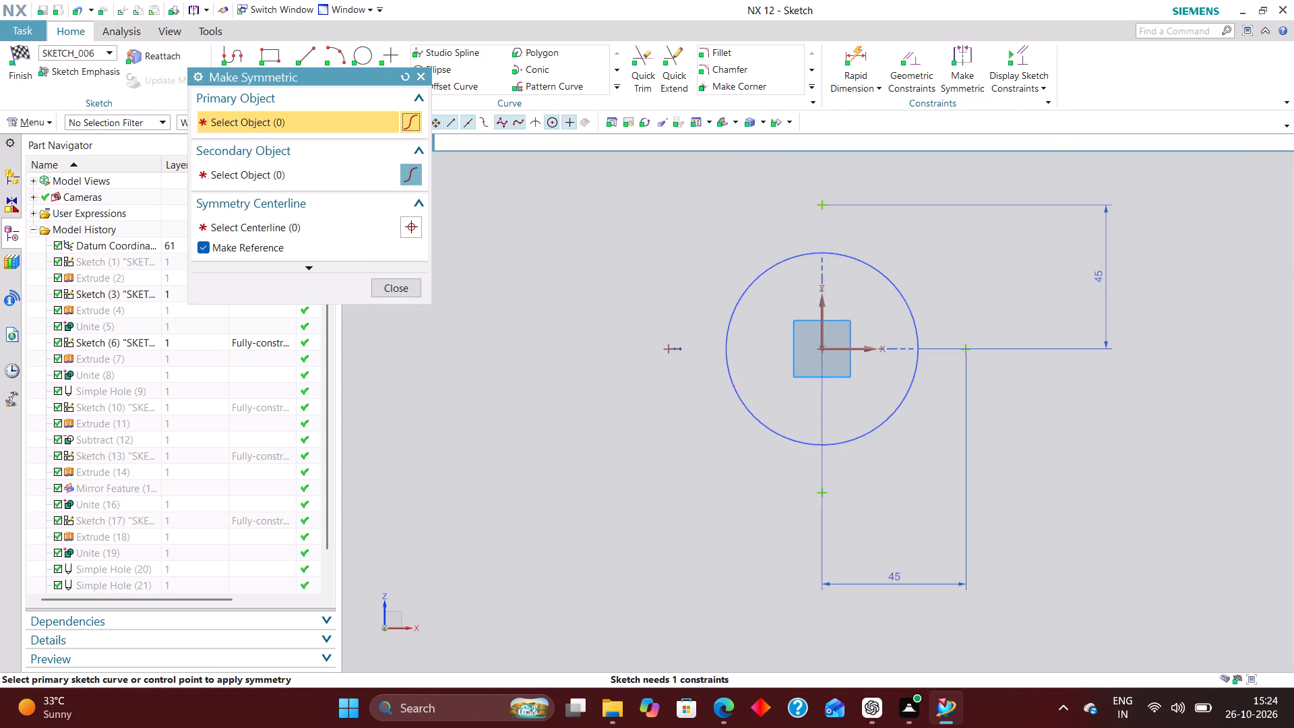
left_click(968, 344)
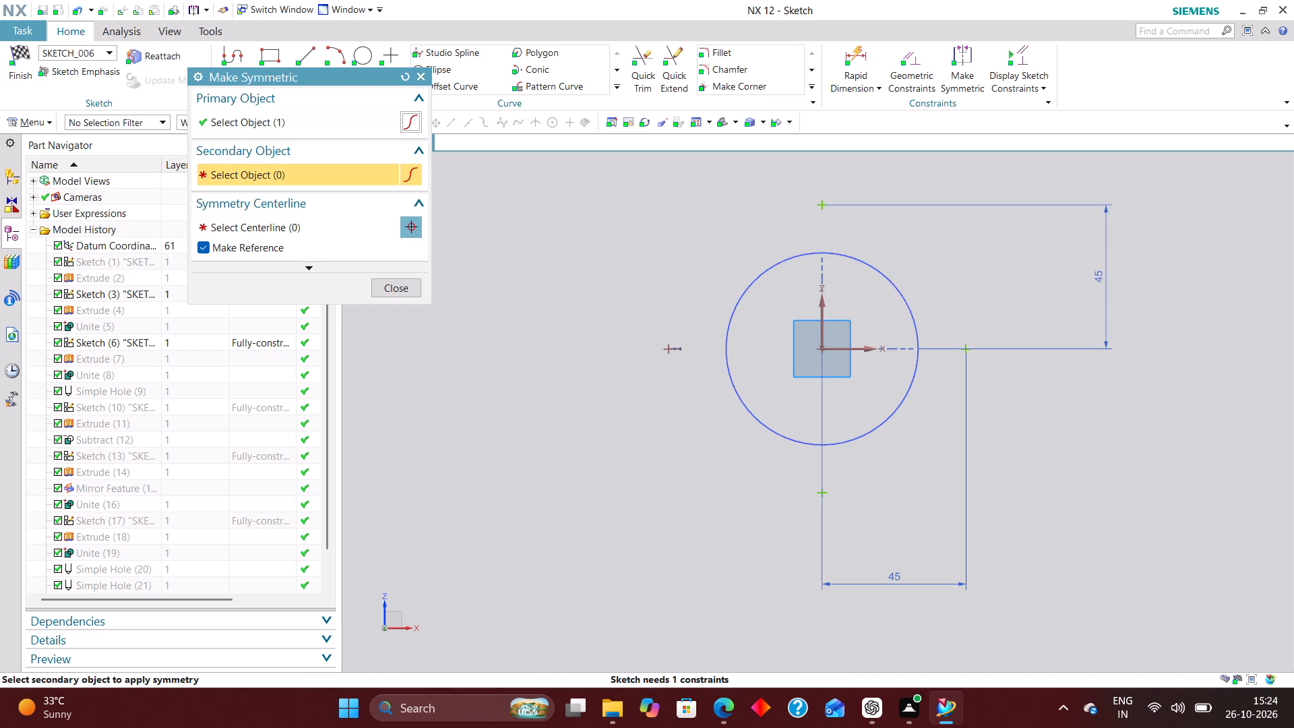
left_click(667, 348)
left_click(819, 316)
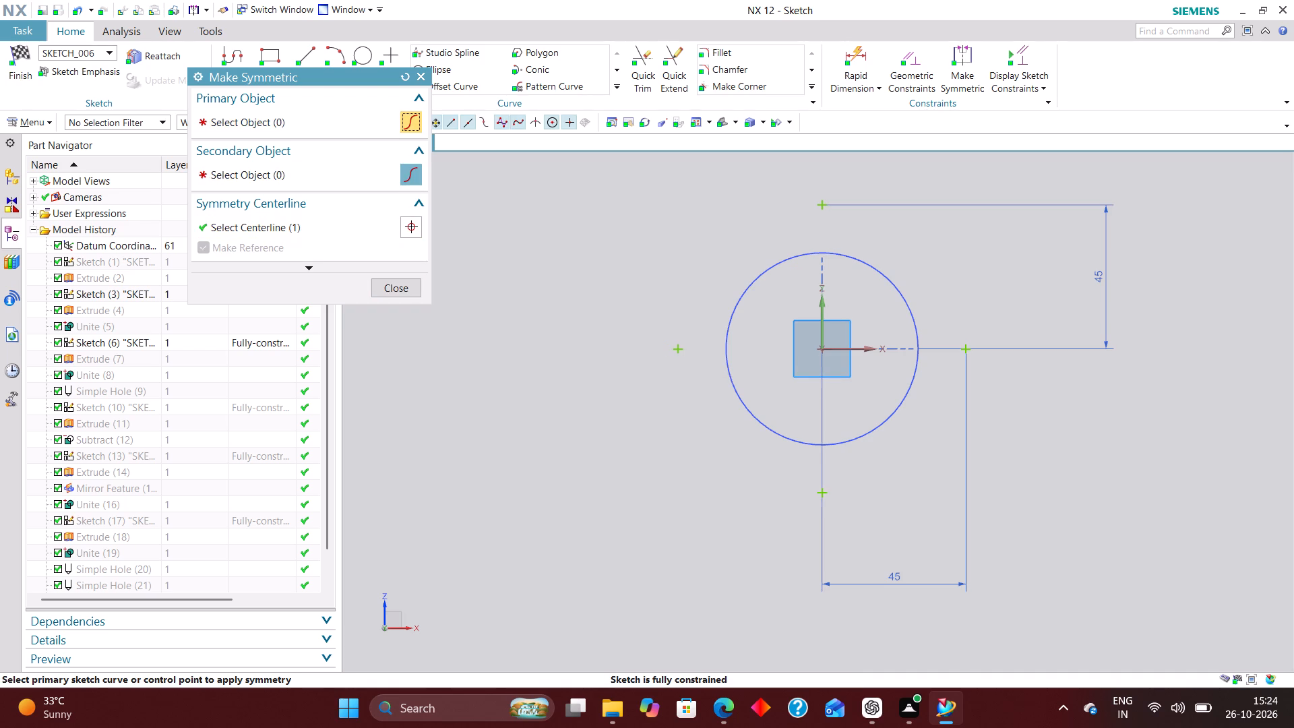
left_click(404, 289)
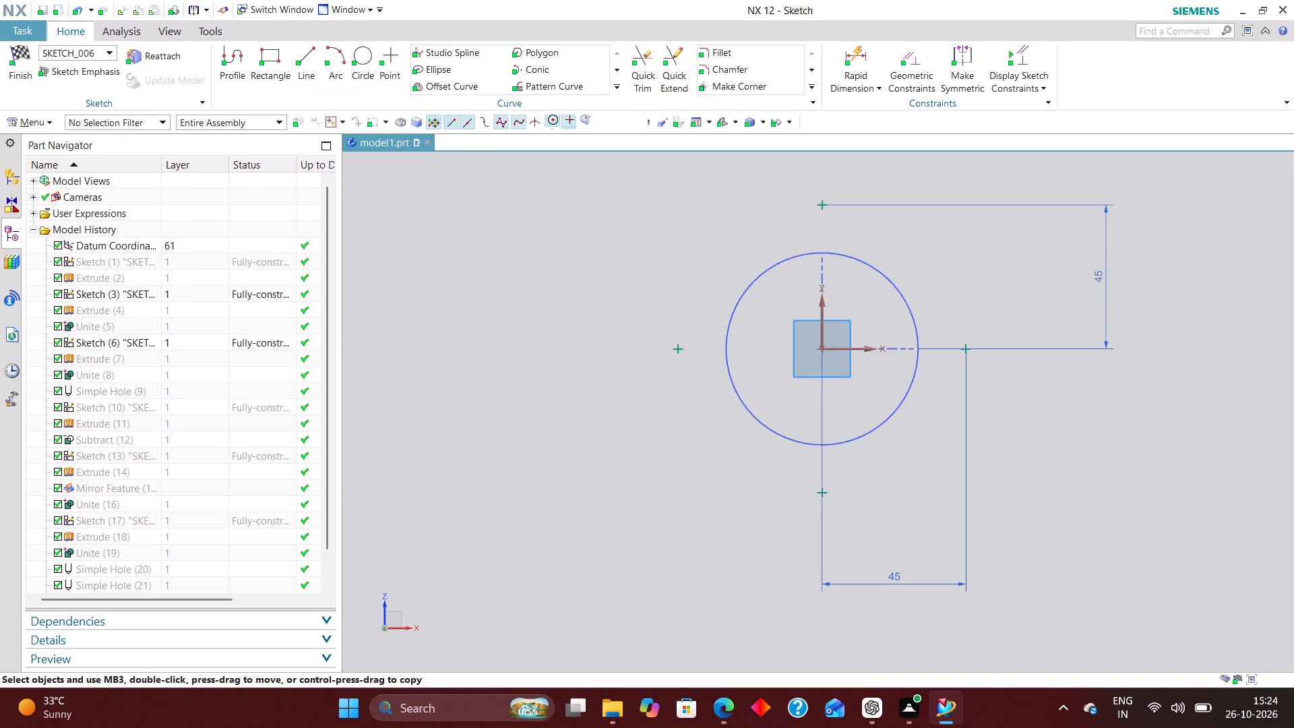
Show the solid body again and finish the hole sketch.
right_click(146, 538)
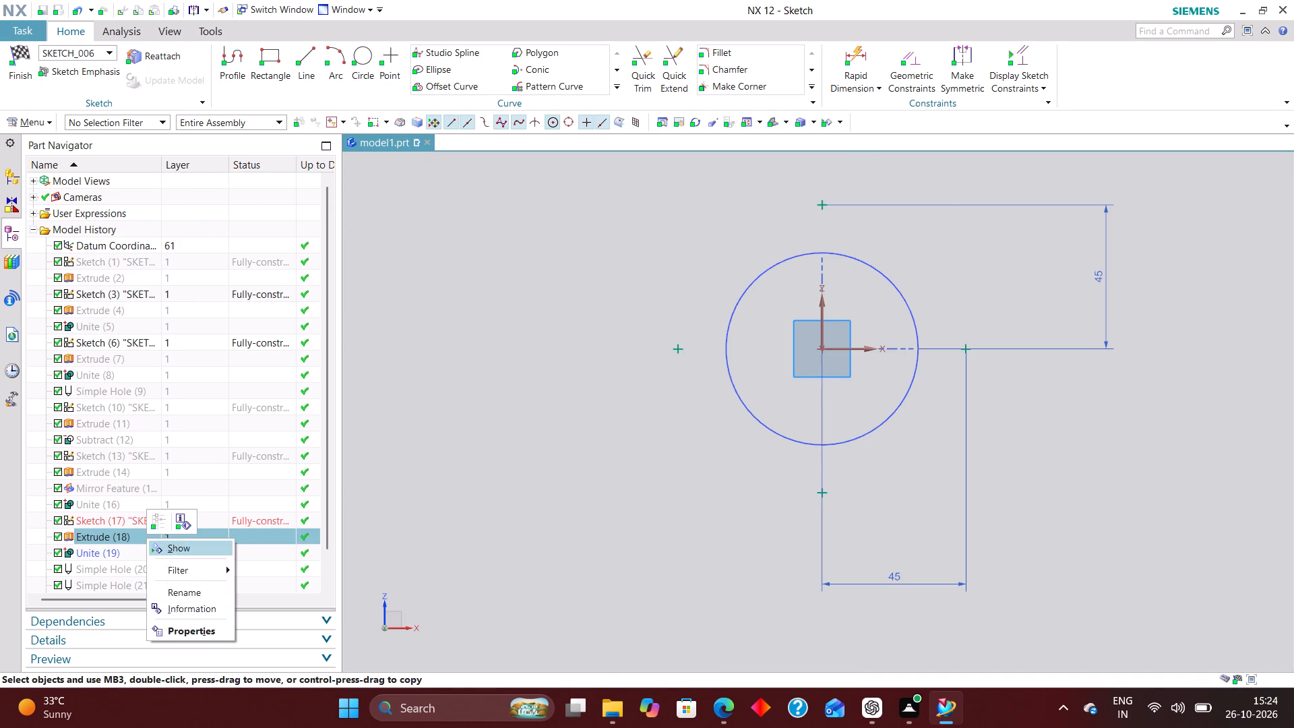
left_click(170, 545)
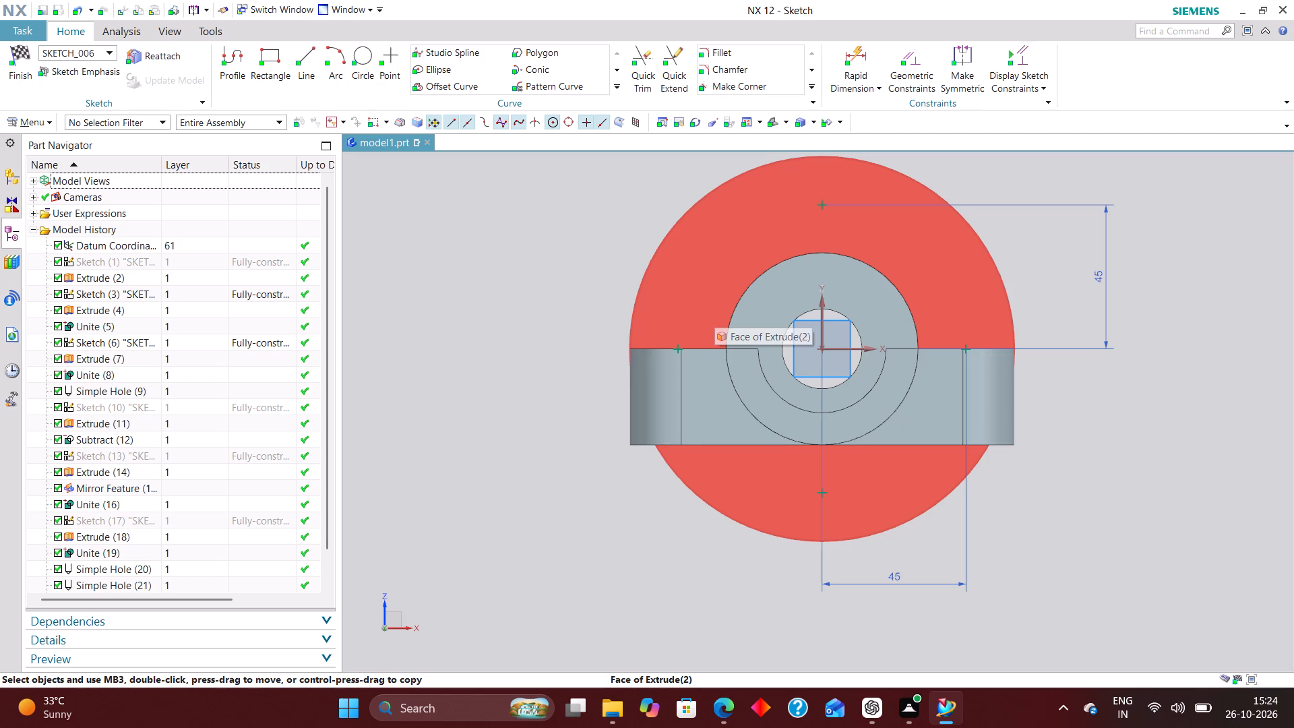
left_click(13, 52)
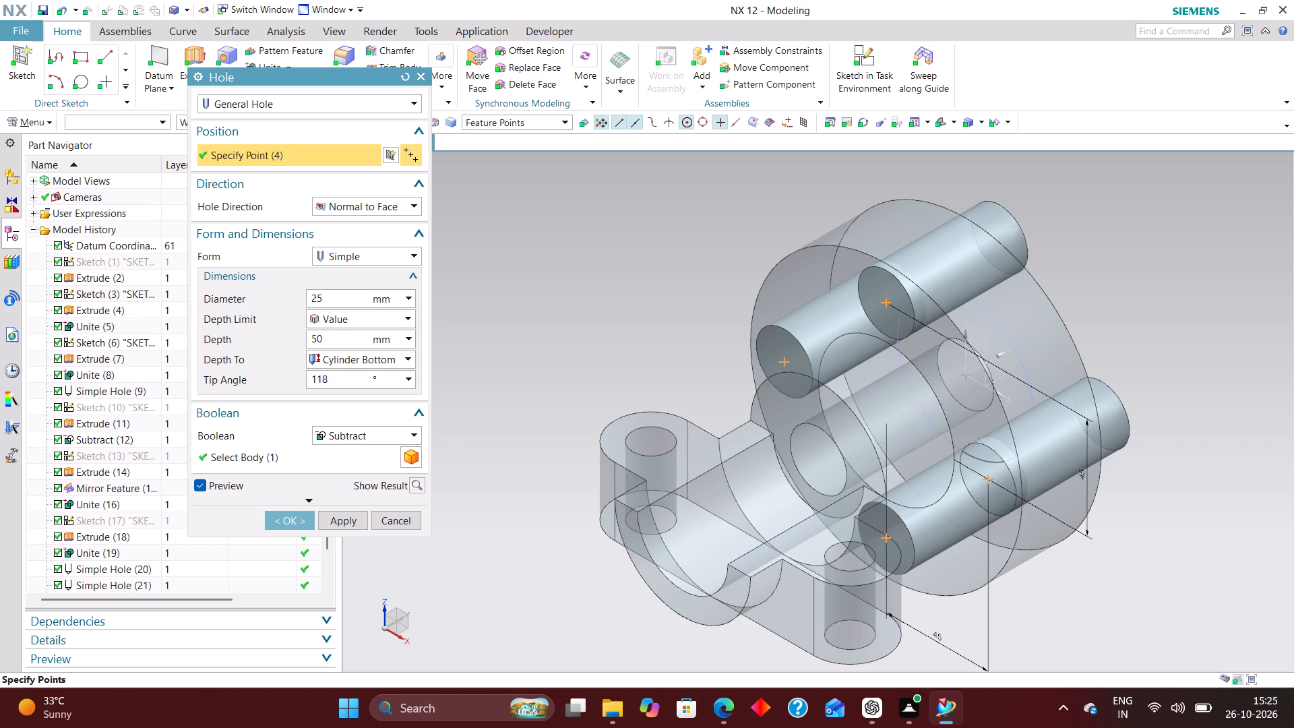
Cut four simple through-body holes of 10 mm diameter at the sketched points on the large flange.
left_click(374, 315)
left_click(367, 380)
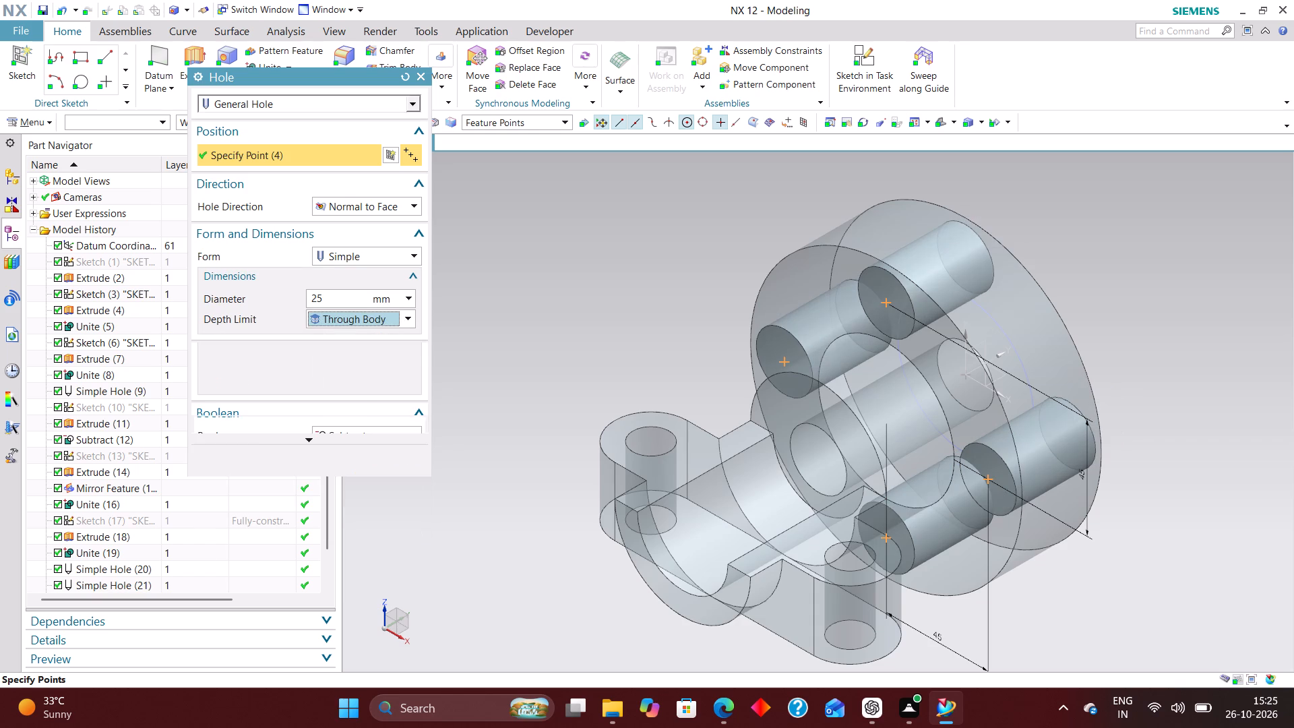
left_click_drag(331, 295, 275, 301)
key("1")
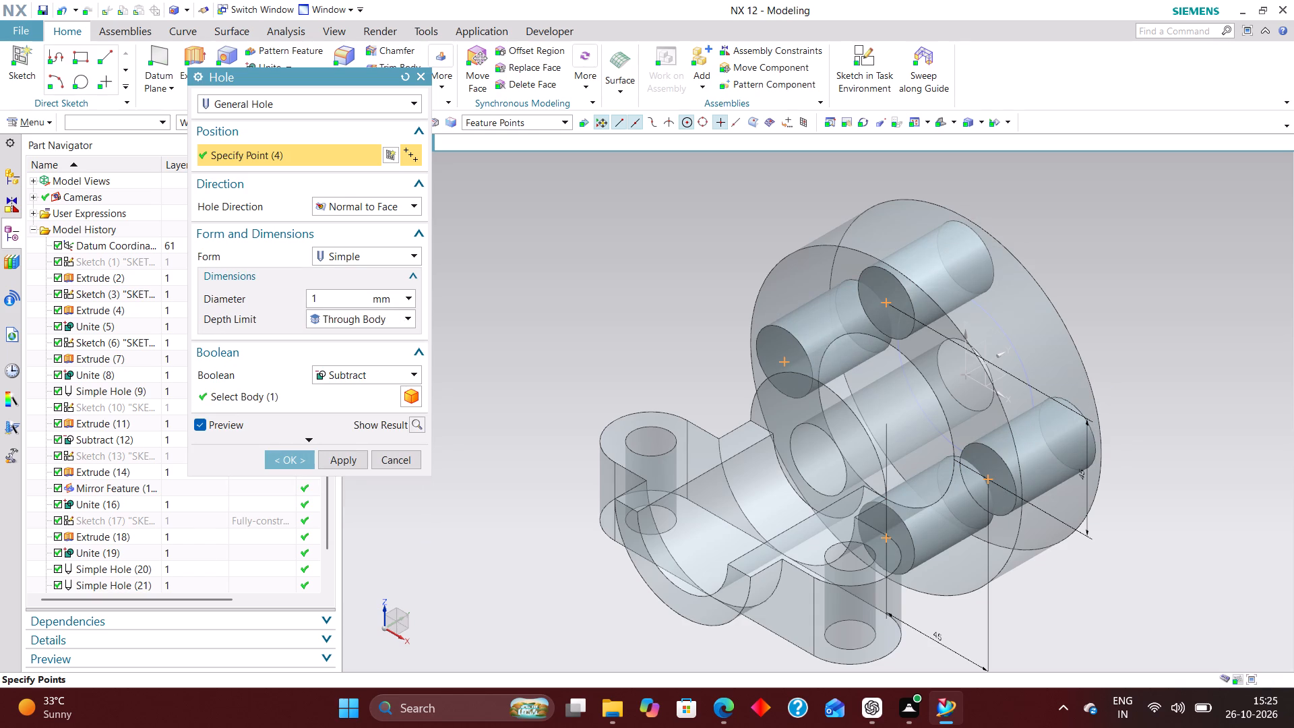
key("0")
key("Return")
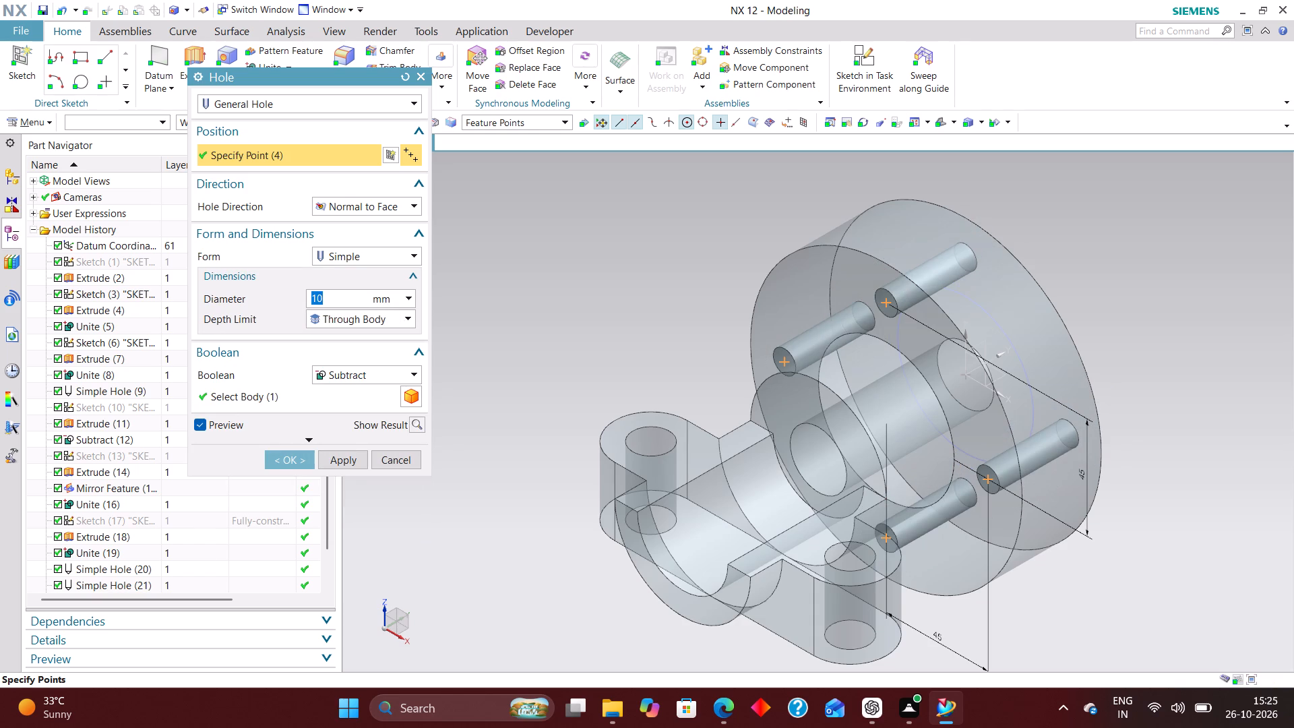
left_click(292, 458)
Edit the four-hole flange feature, changing its depth limit to Value with a depth of 35-15 mm.
middle_click_drag(625, 299, 650, 278)
middle_click_drag(650, 278, 657, 274)
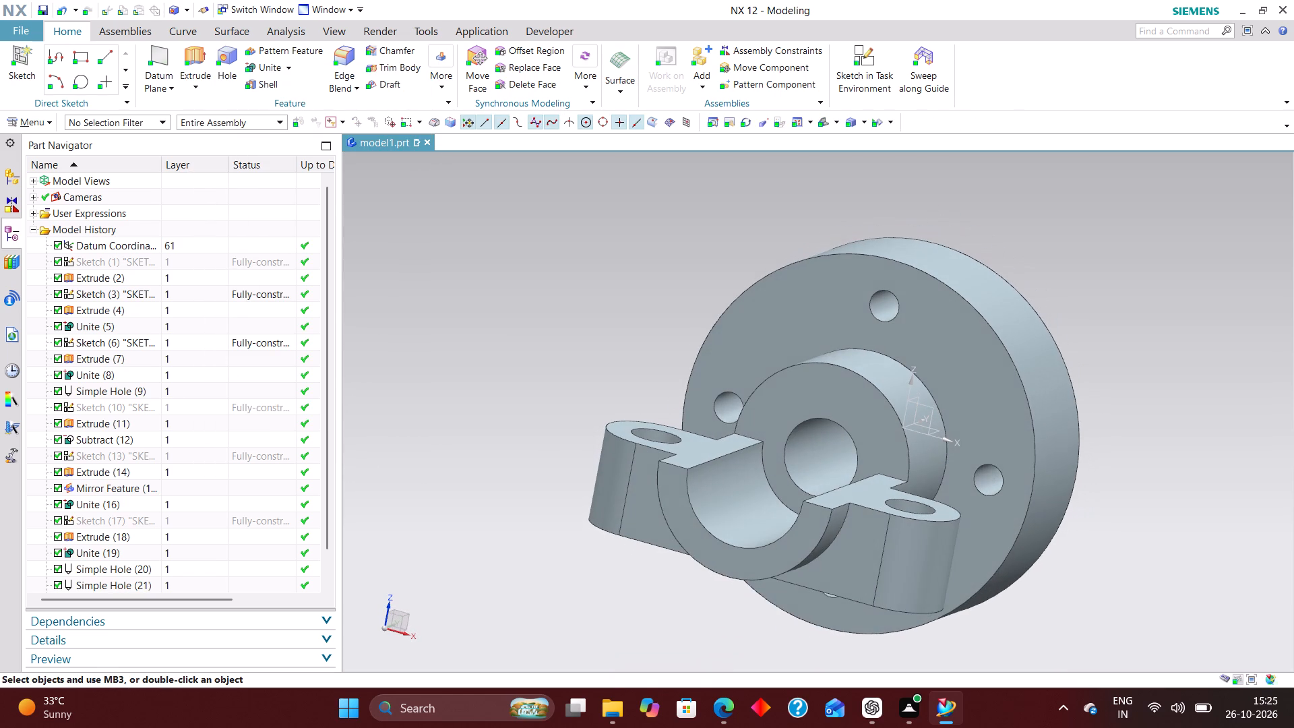
middle_click_drag(657, 274, 670, 266)
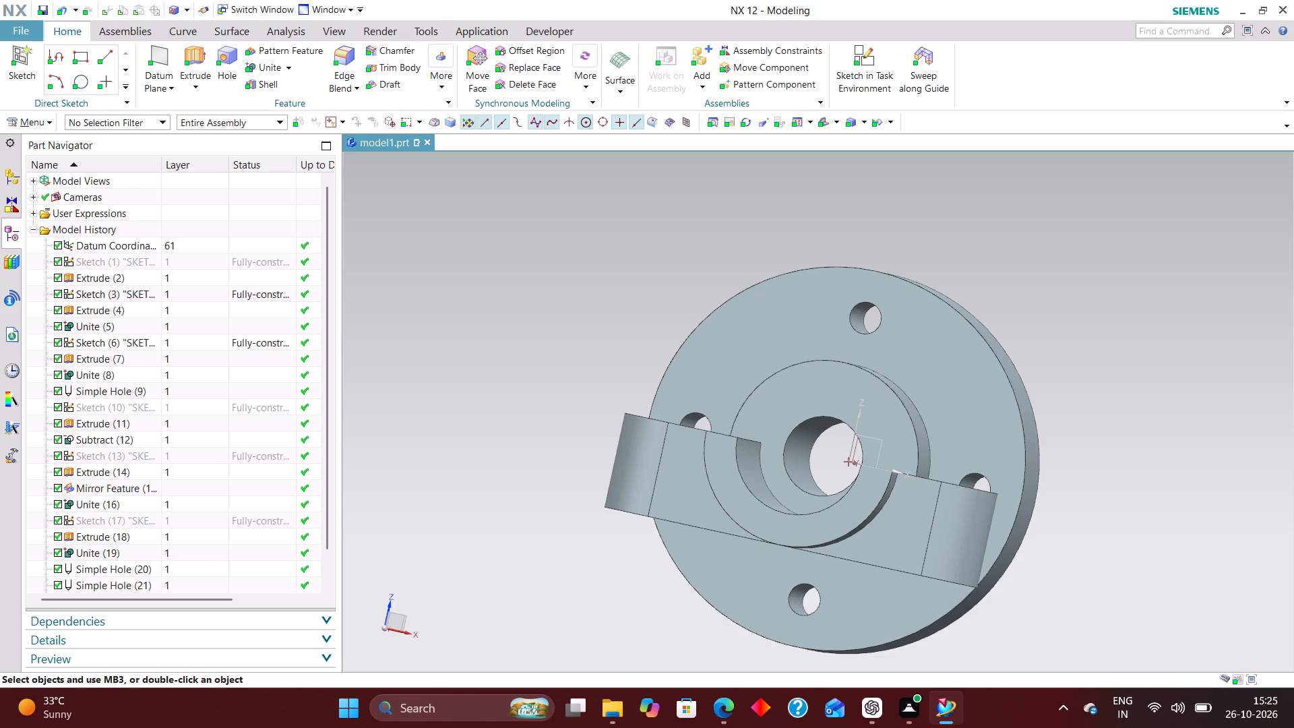
scroll(252, 481, "down", 4)
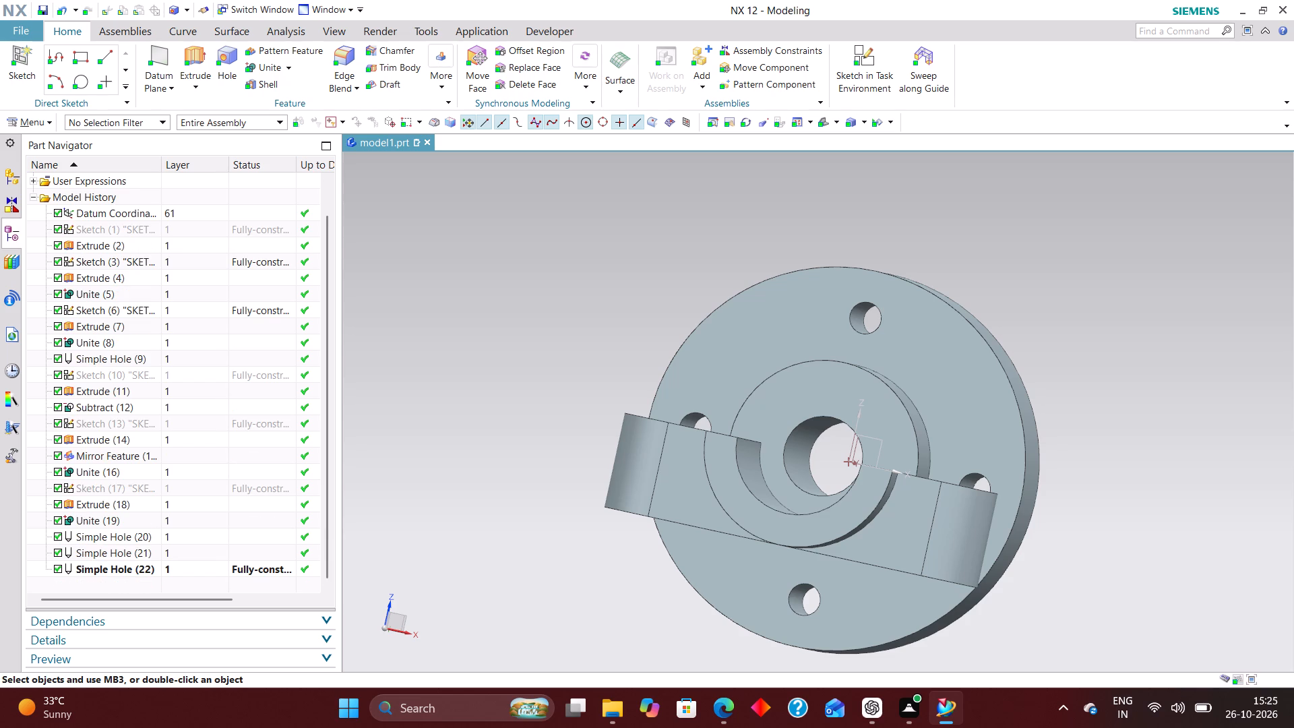
left_click(205, 572)
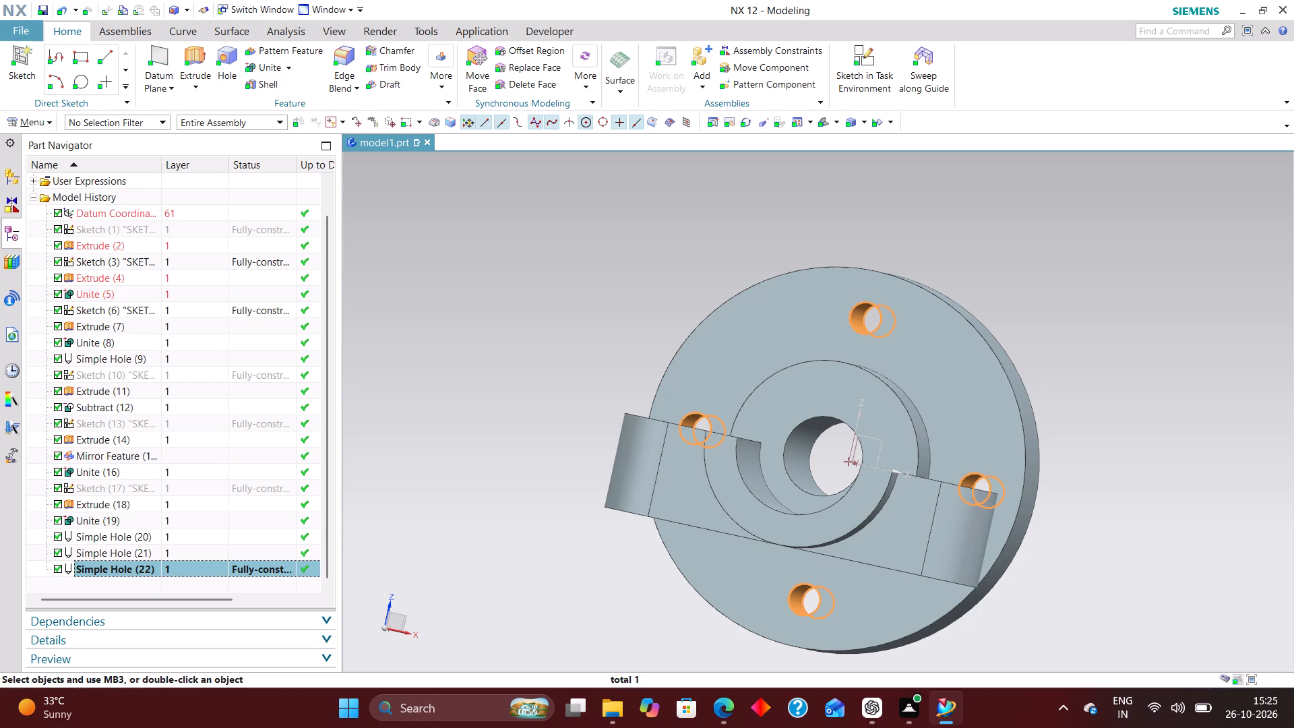
right_click(204, 572)
left_click(315, 267)
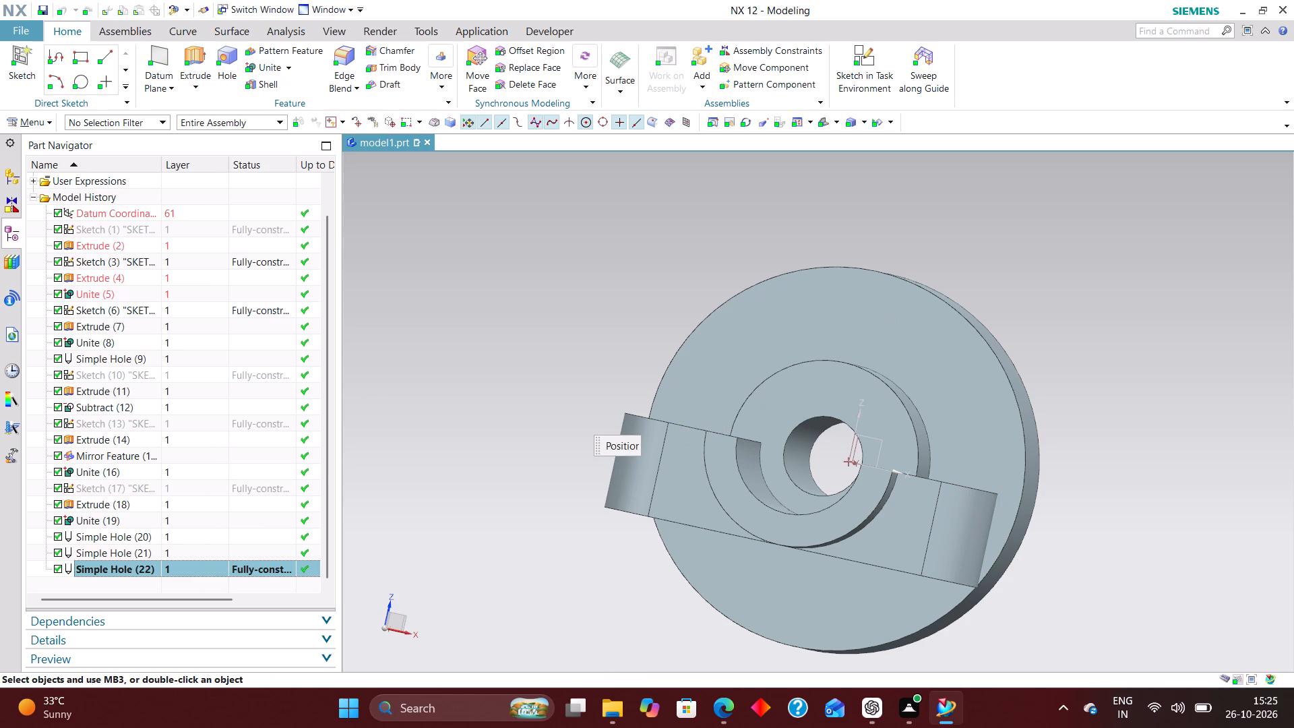
middle_click_drag(1112, 296, 1049, 301)
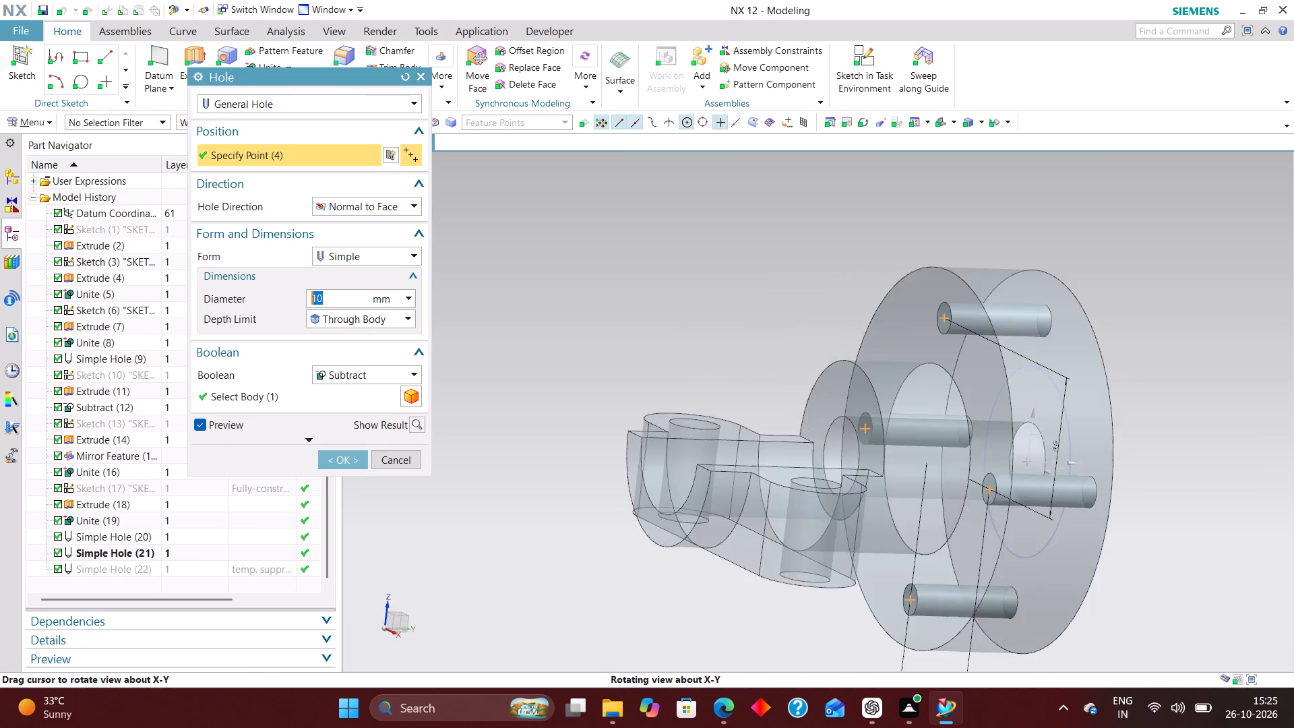
middle_click_drag(1049, 301, 1063, 306)
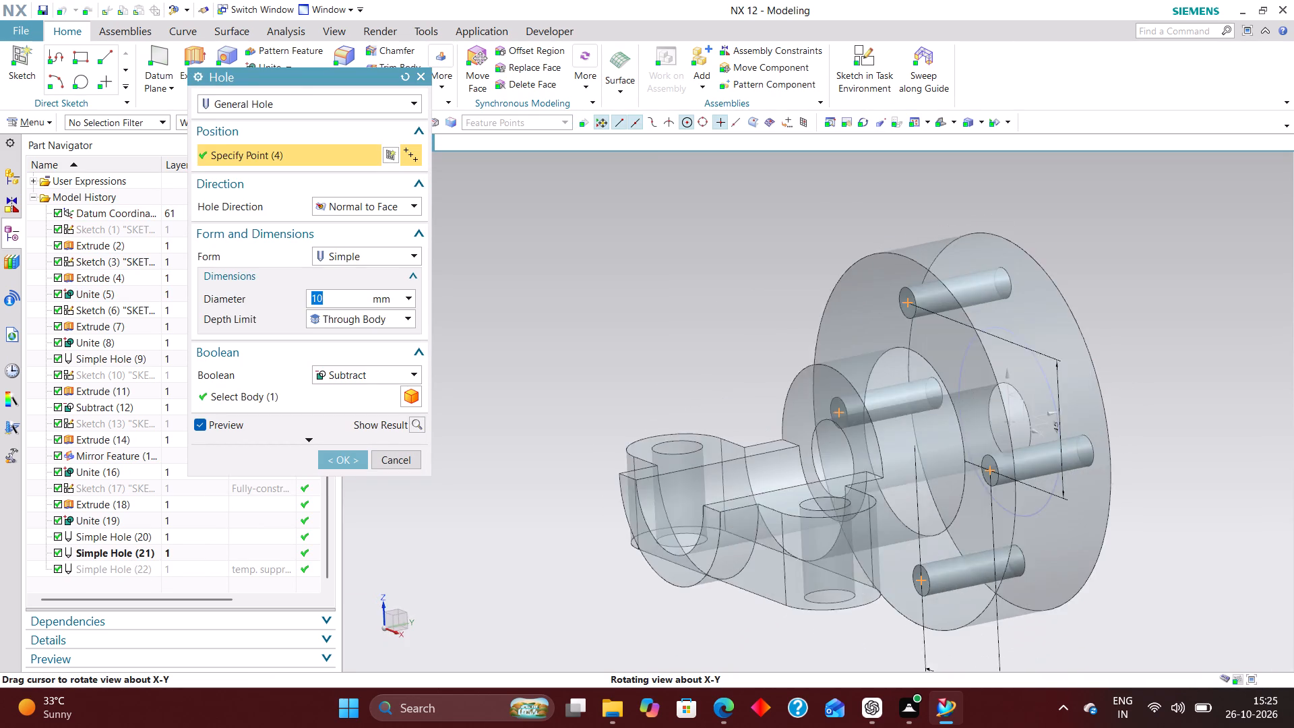
middle_click_drag(1063, 306, 1069, 309)
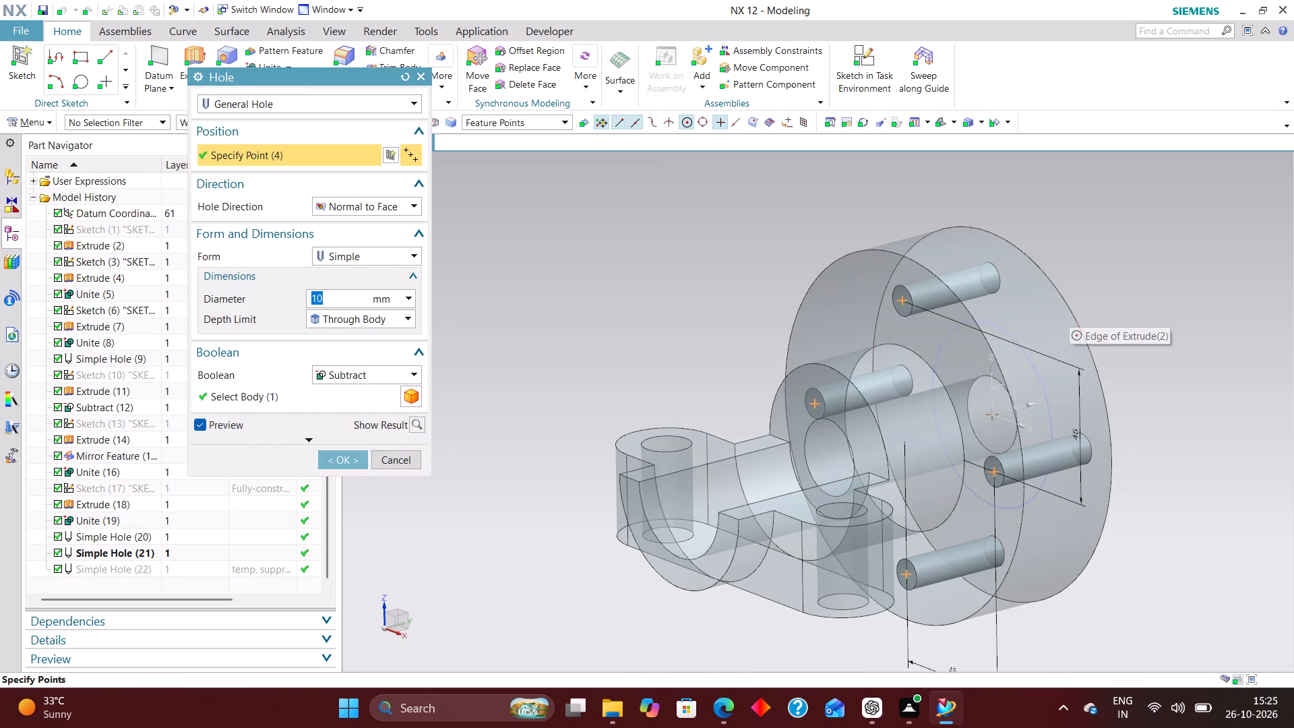
left_click(394, 320)
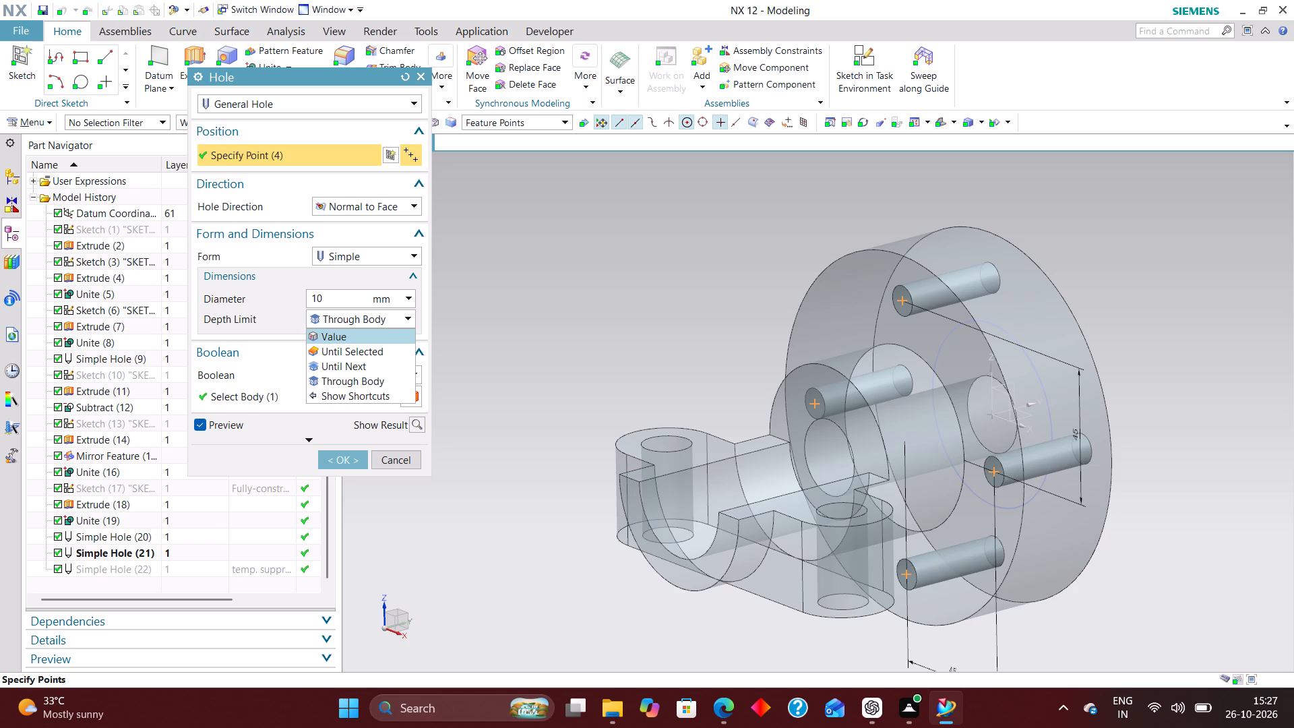
scroll(806, 336, "down", 3)
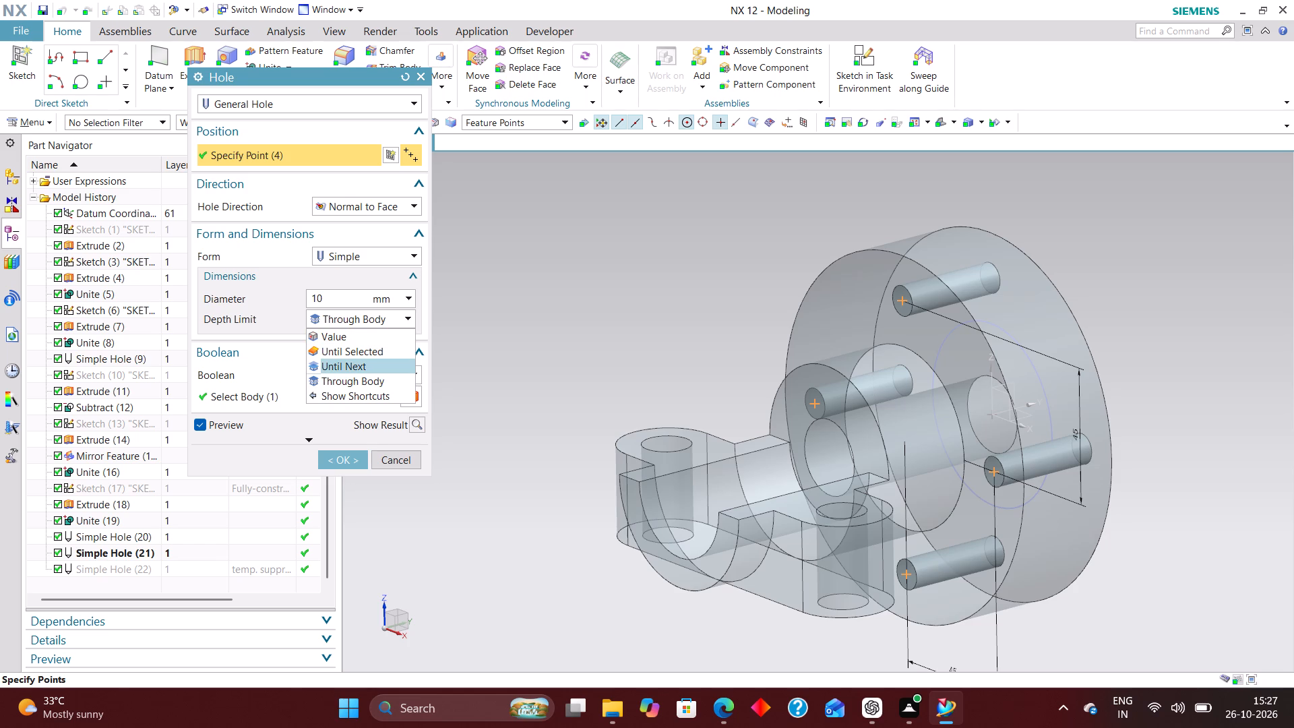
left_click(383, 339)
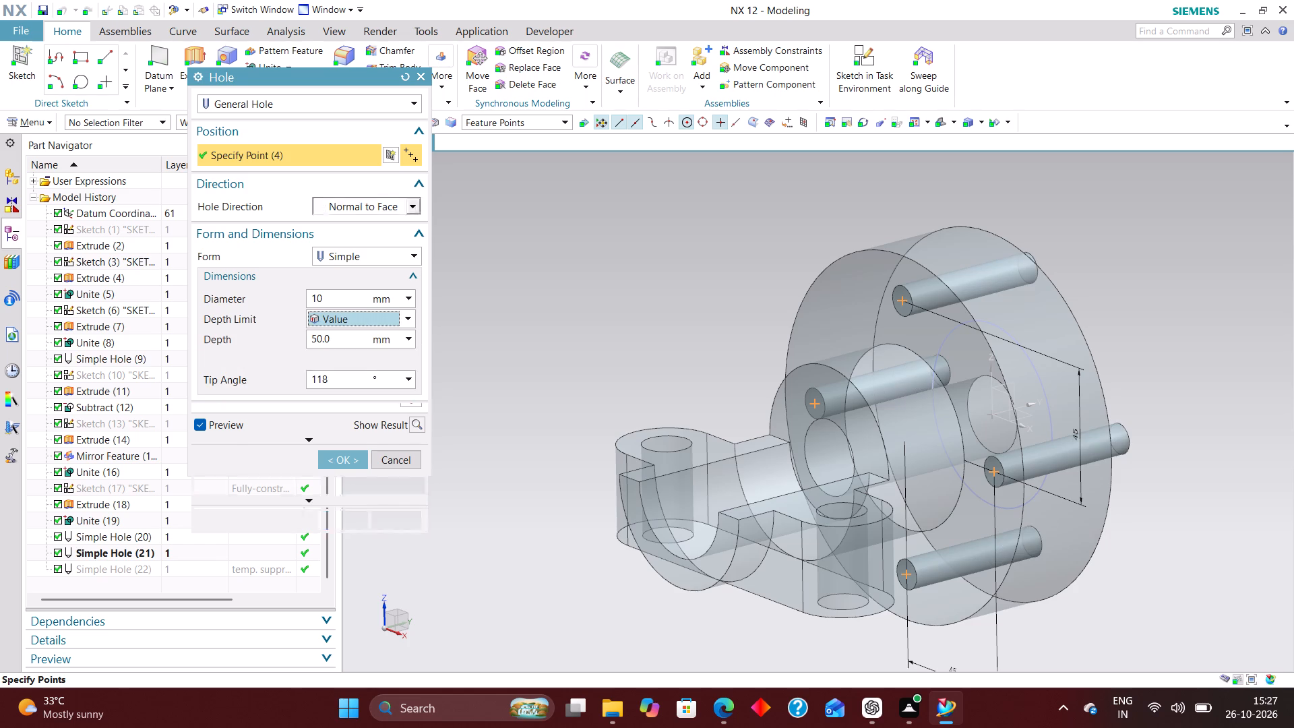
left_click_drag(342, 336, 220, 336)
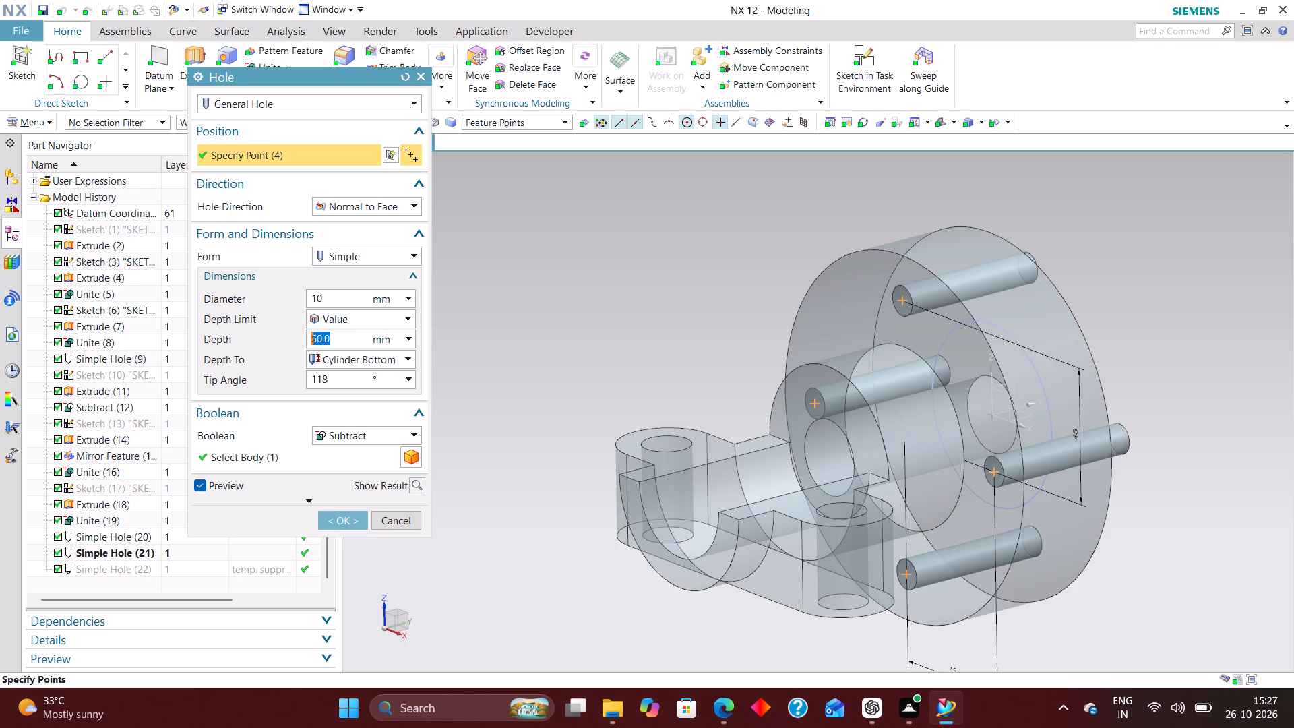
type("35")
key("minus")
type("15")
key("Return")
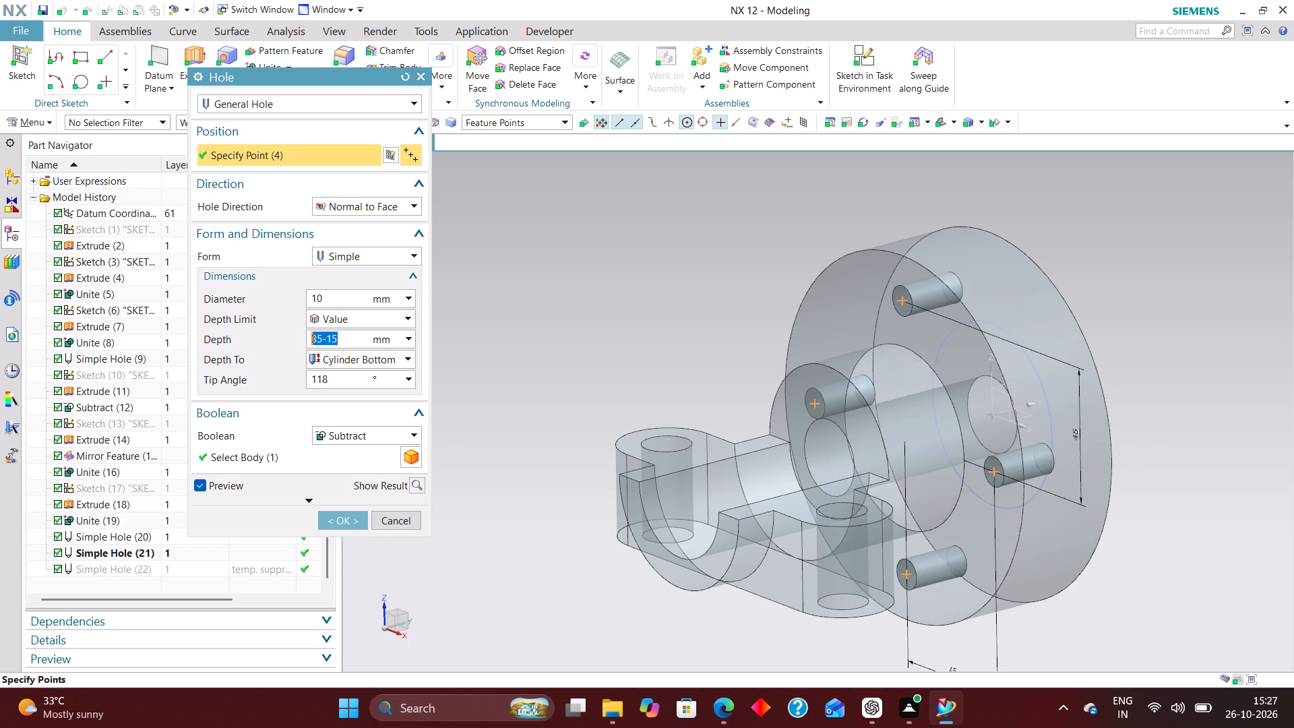
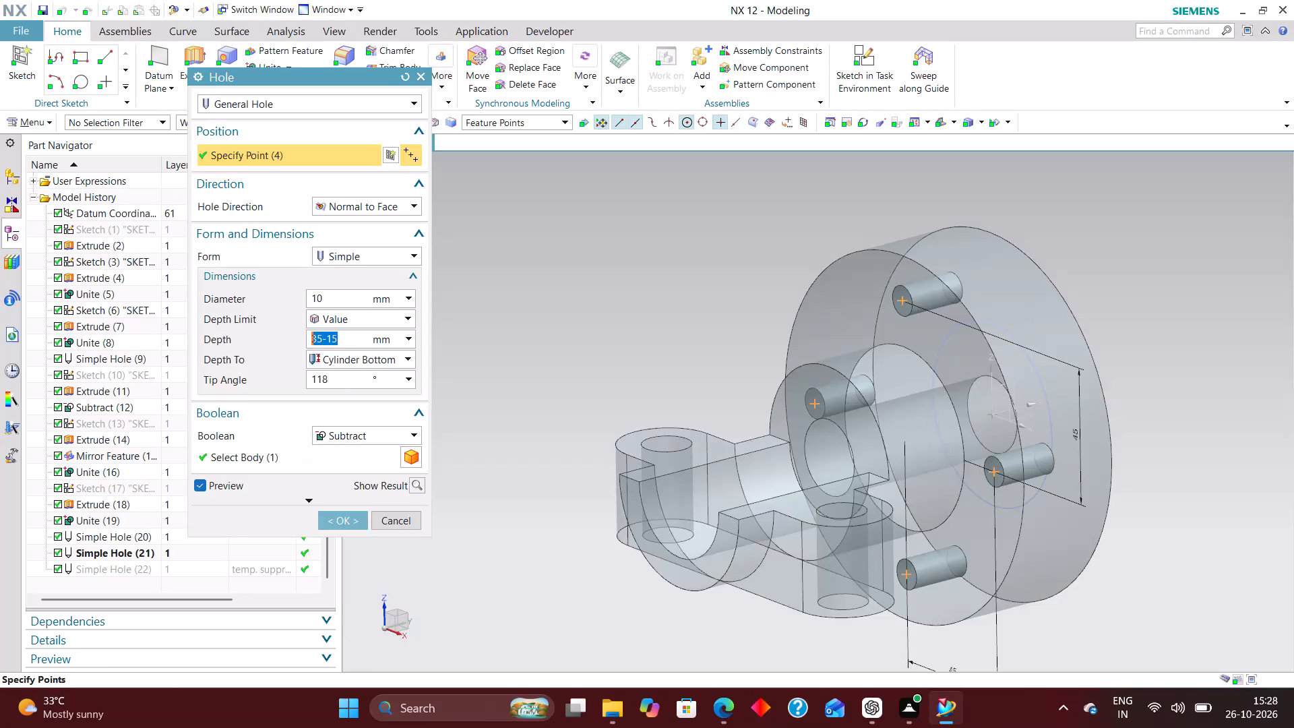
Apply the edited 35-15 mm depth to the four 10 mm flange holes.
left_click(349, 517)
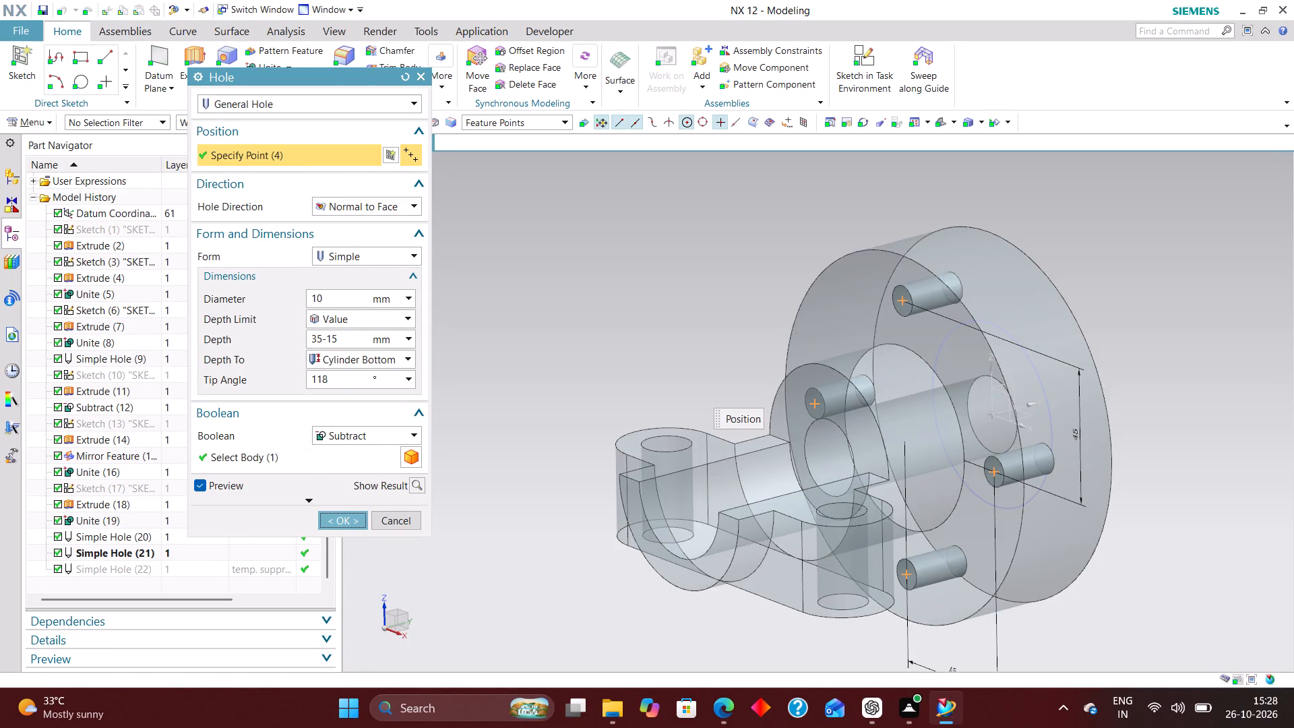
middle_click_drag(759, 353, 794, 343)
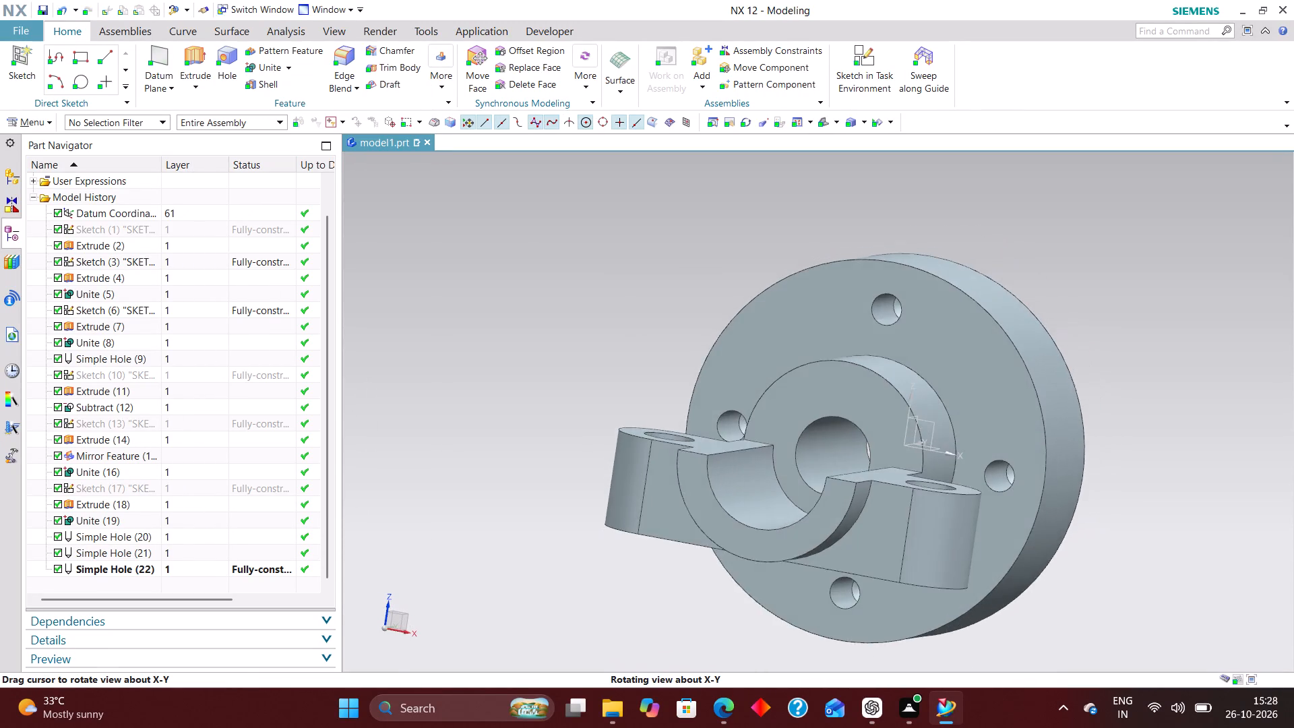
middle_click_drag(794, 343, 794, 351)
scroll(833, 259, "up", 2)
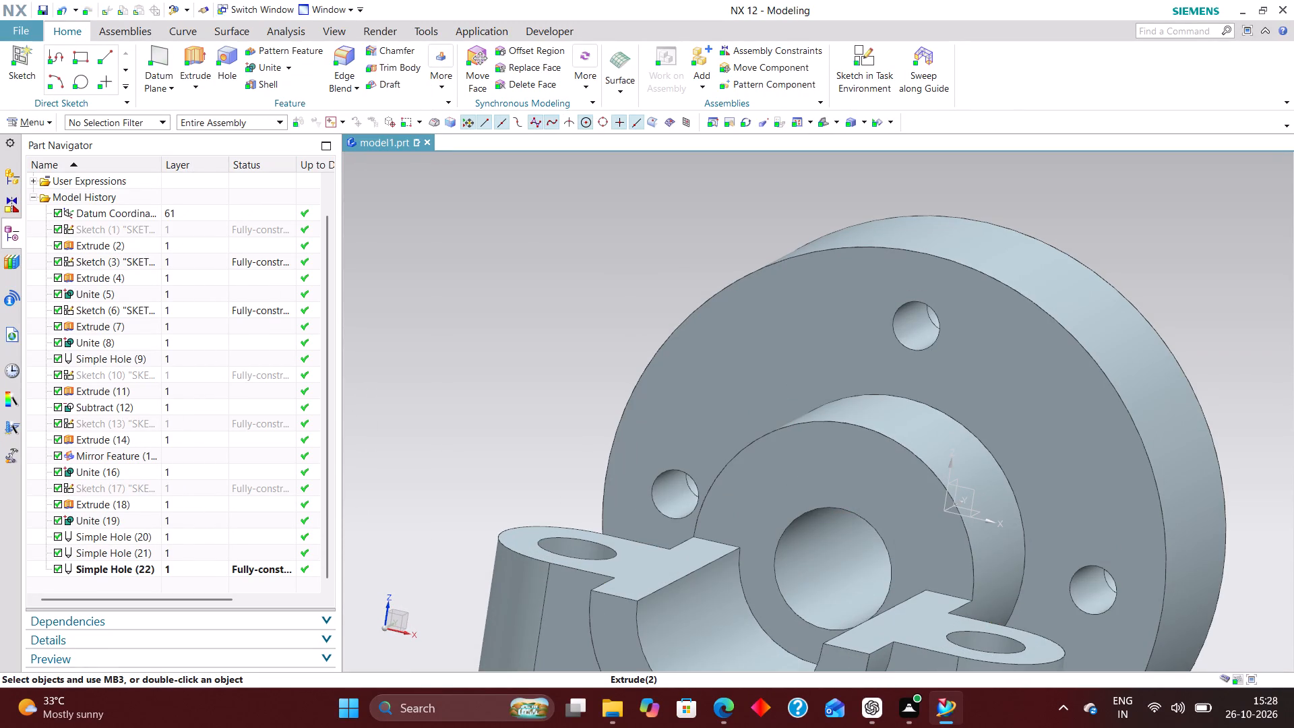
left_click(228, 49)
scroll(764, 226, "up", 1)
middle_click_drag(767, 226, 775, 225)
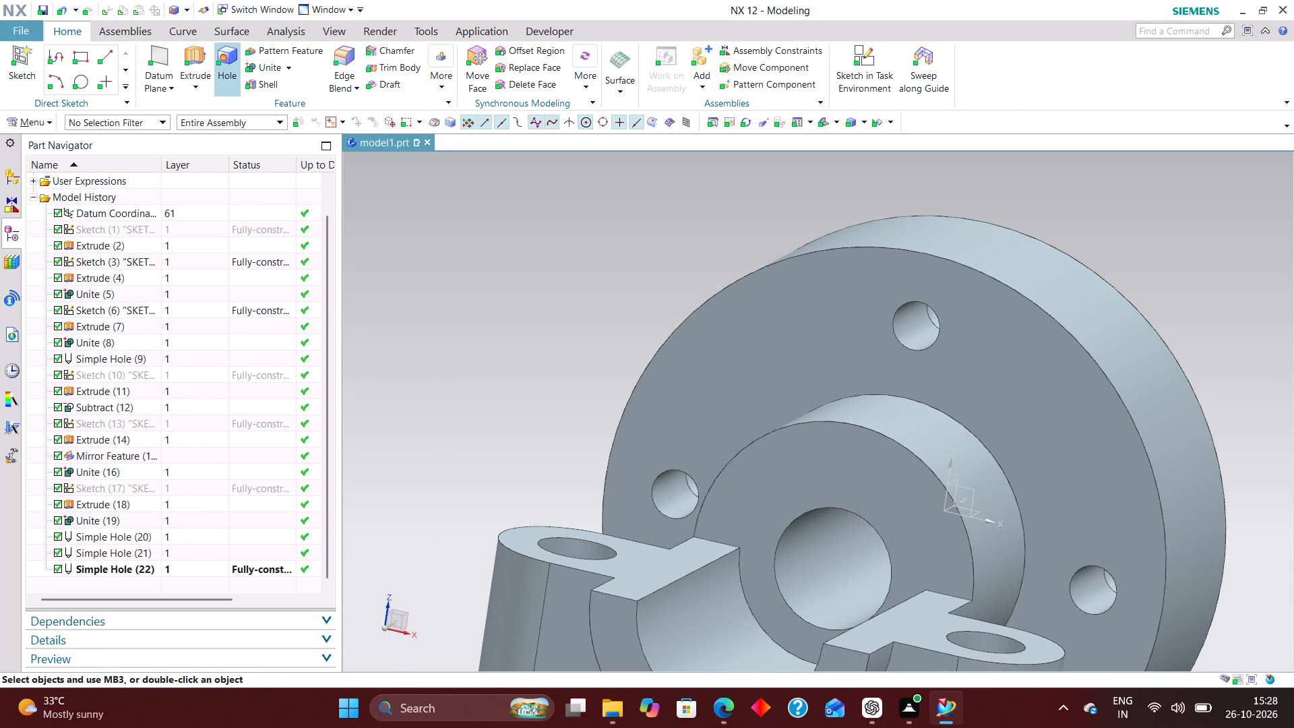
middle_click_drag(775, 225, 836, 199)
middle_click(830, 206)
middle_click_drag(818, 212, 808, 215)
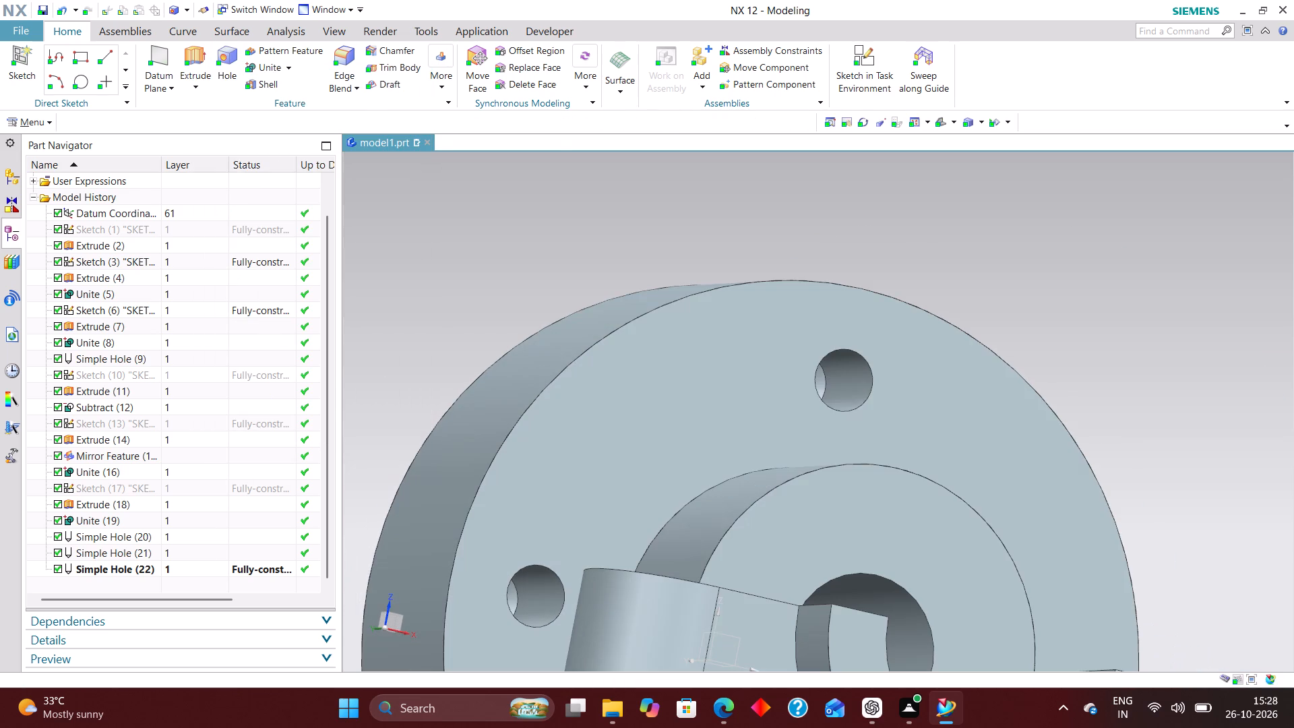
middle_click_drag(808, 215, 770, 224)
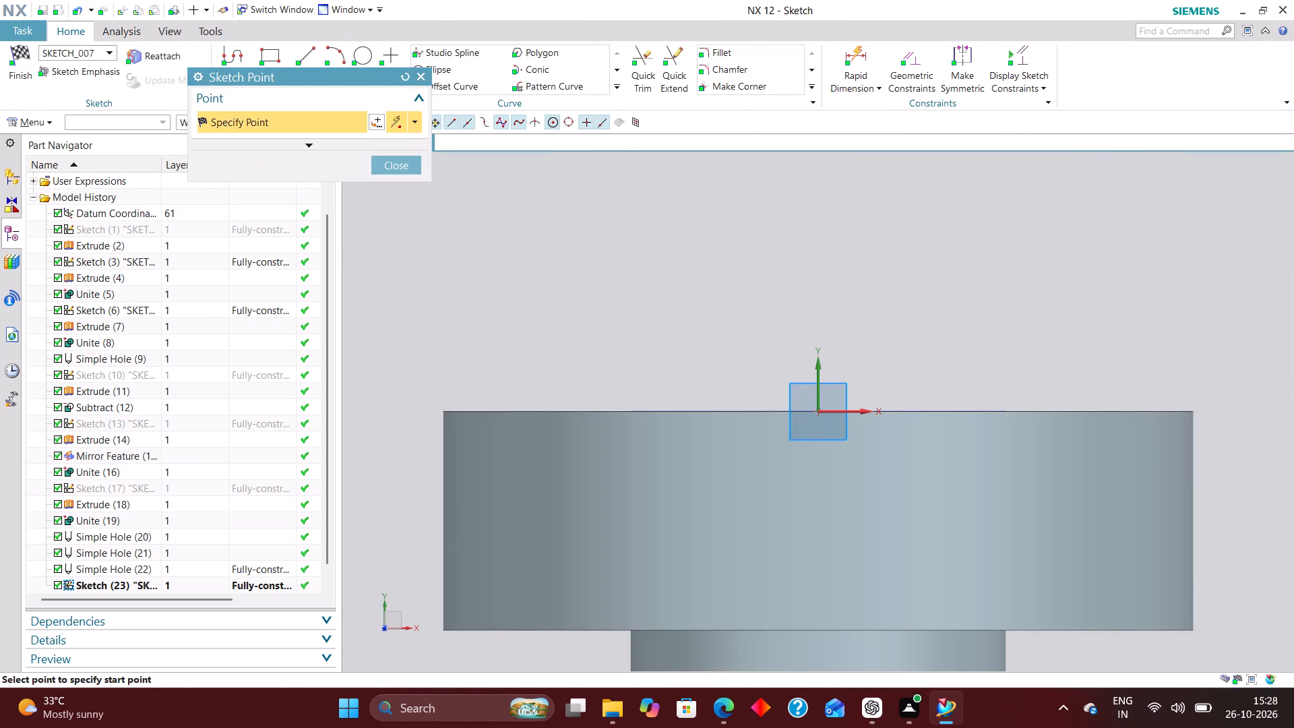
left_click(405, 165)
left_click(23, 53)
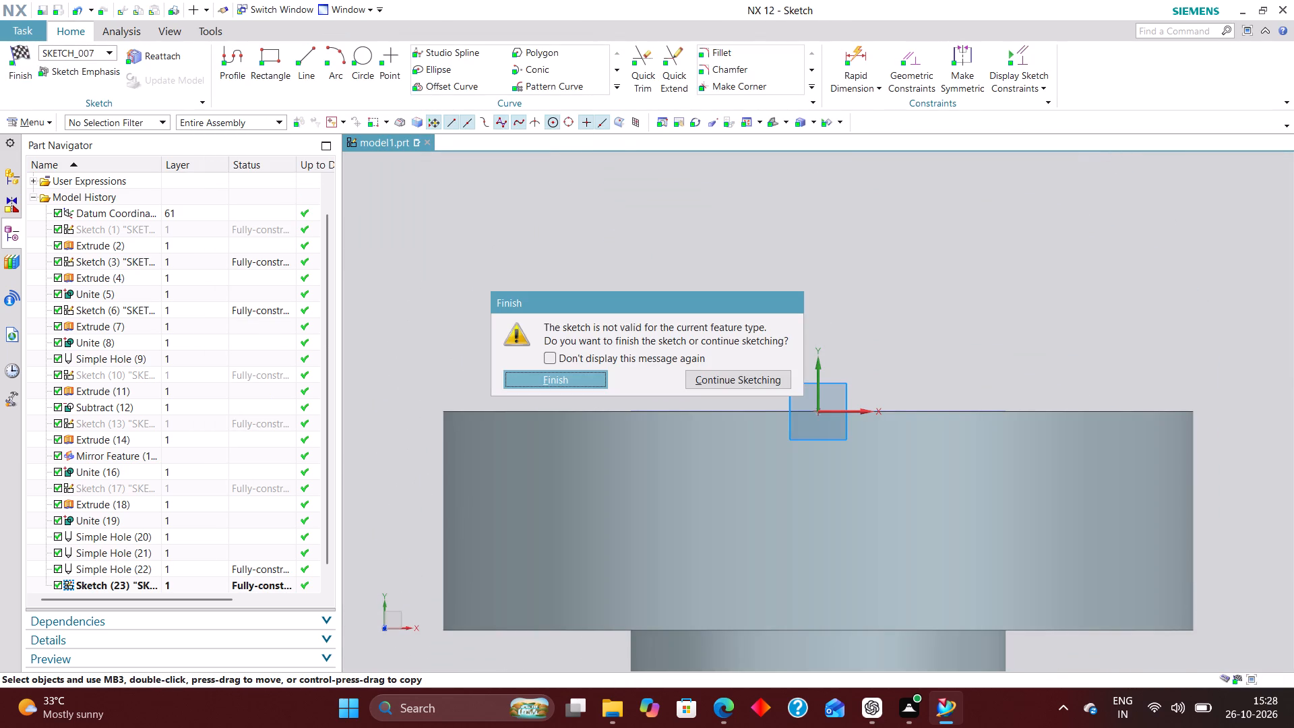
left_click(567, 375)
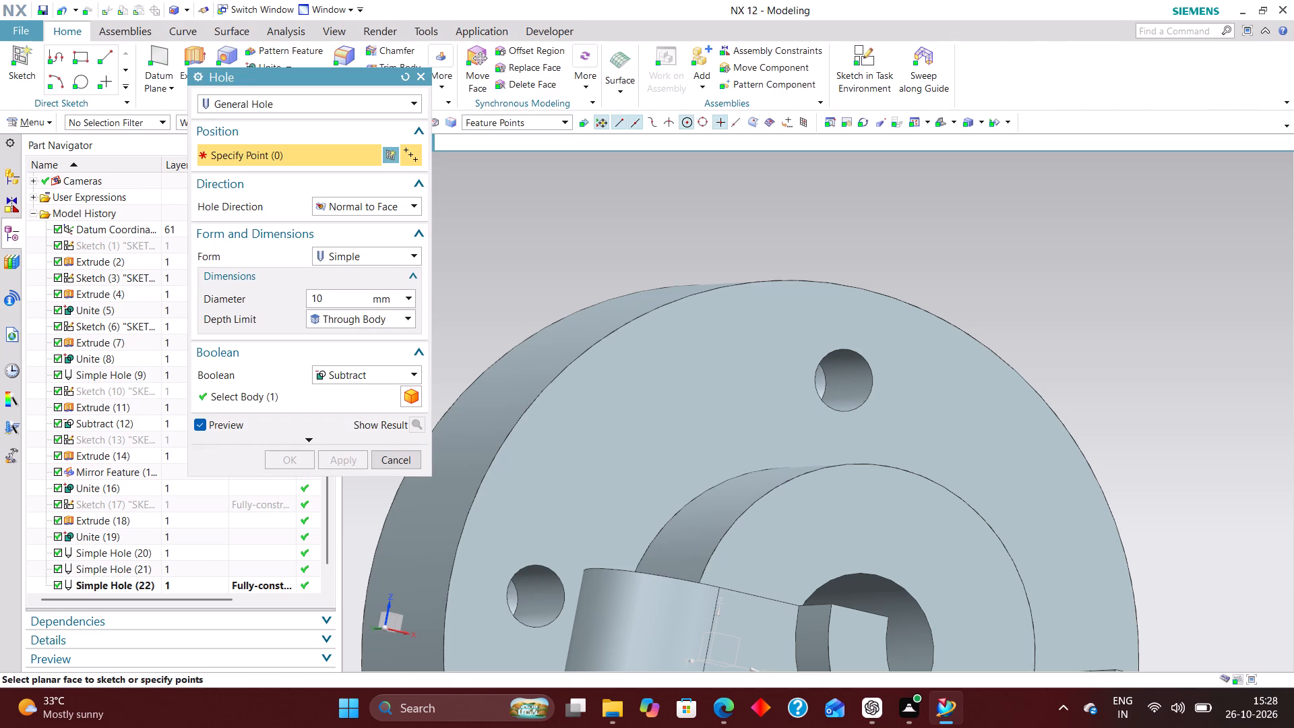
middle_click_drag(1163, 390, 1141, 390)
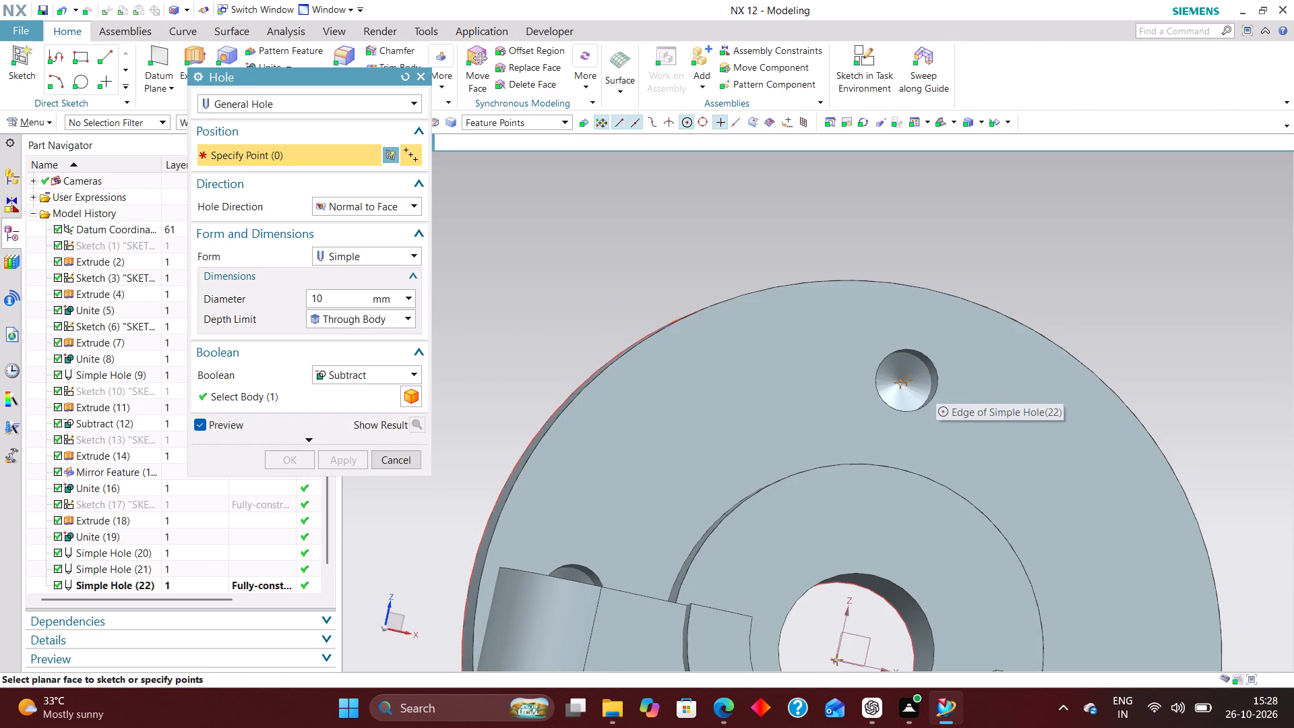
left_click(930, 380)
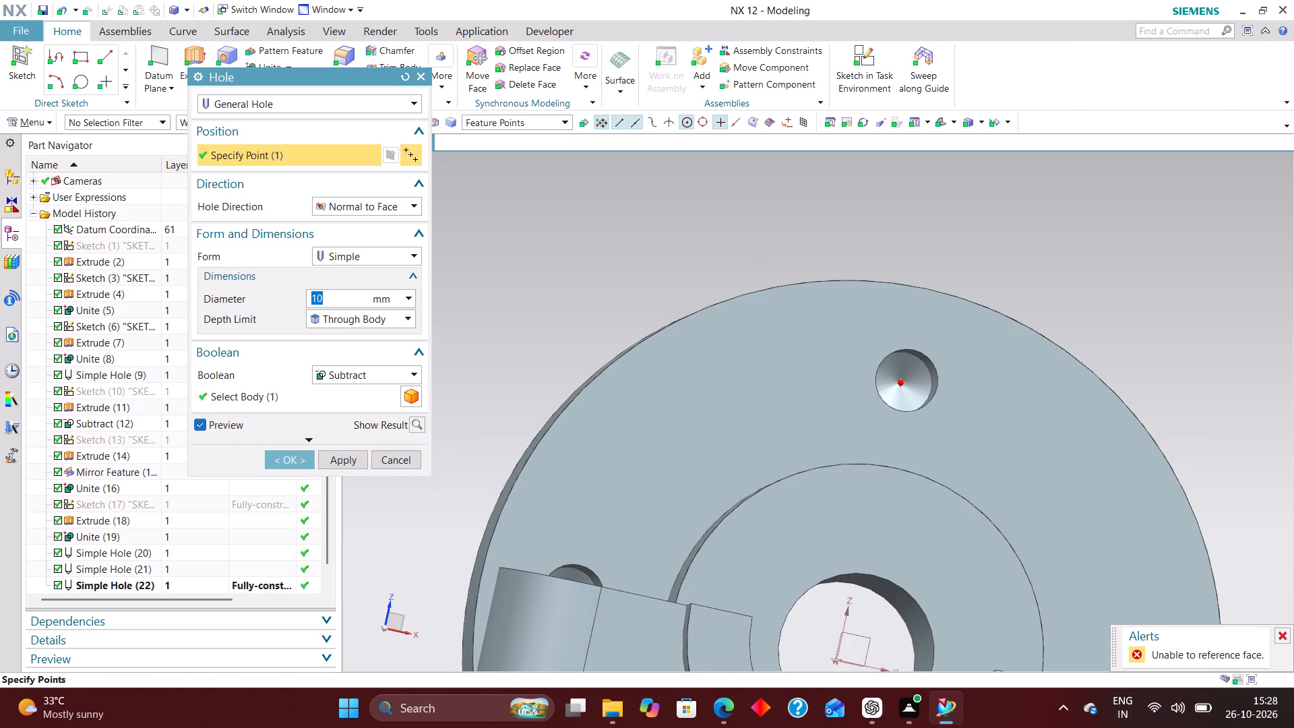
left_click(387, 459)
Edit the four-hole flange feature, setting its tip angle to 0° for flat hole bottoms.
scroll(150, 500, "down", 5)
left_click(183, 564)
right_click(187, 564)
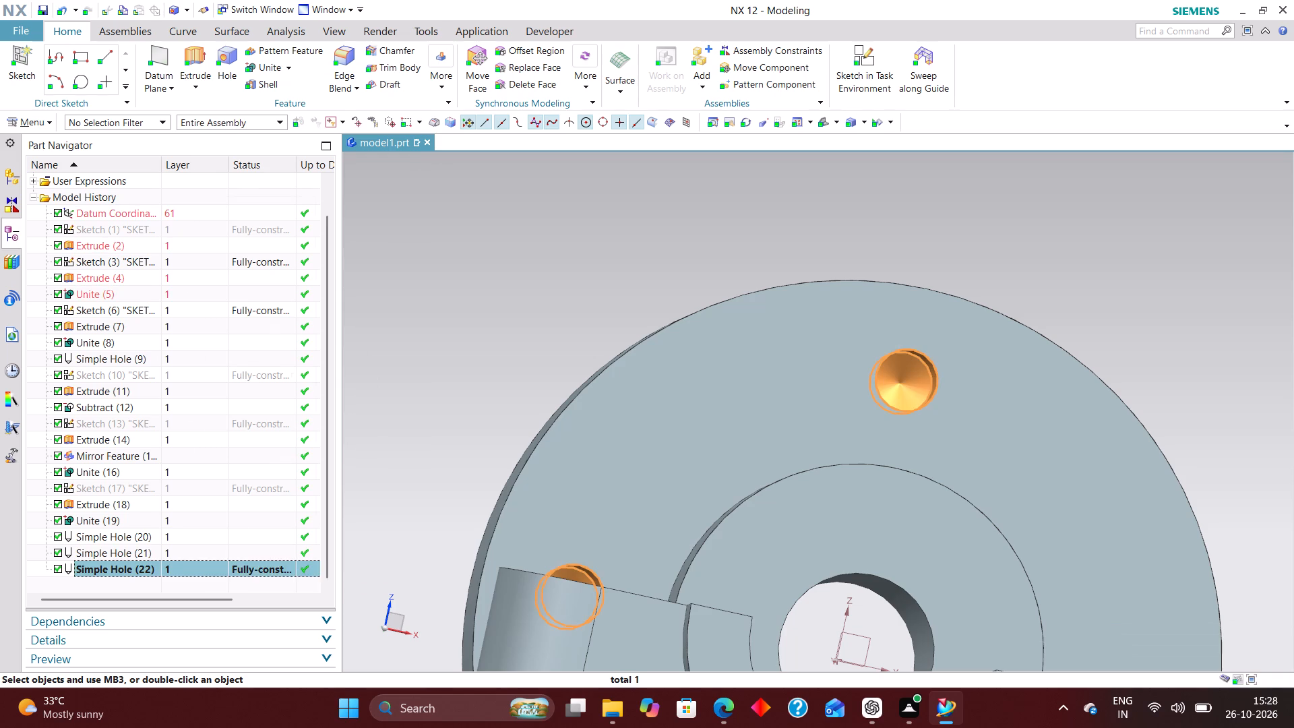
left_click(272, 262)
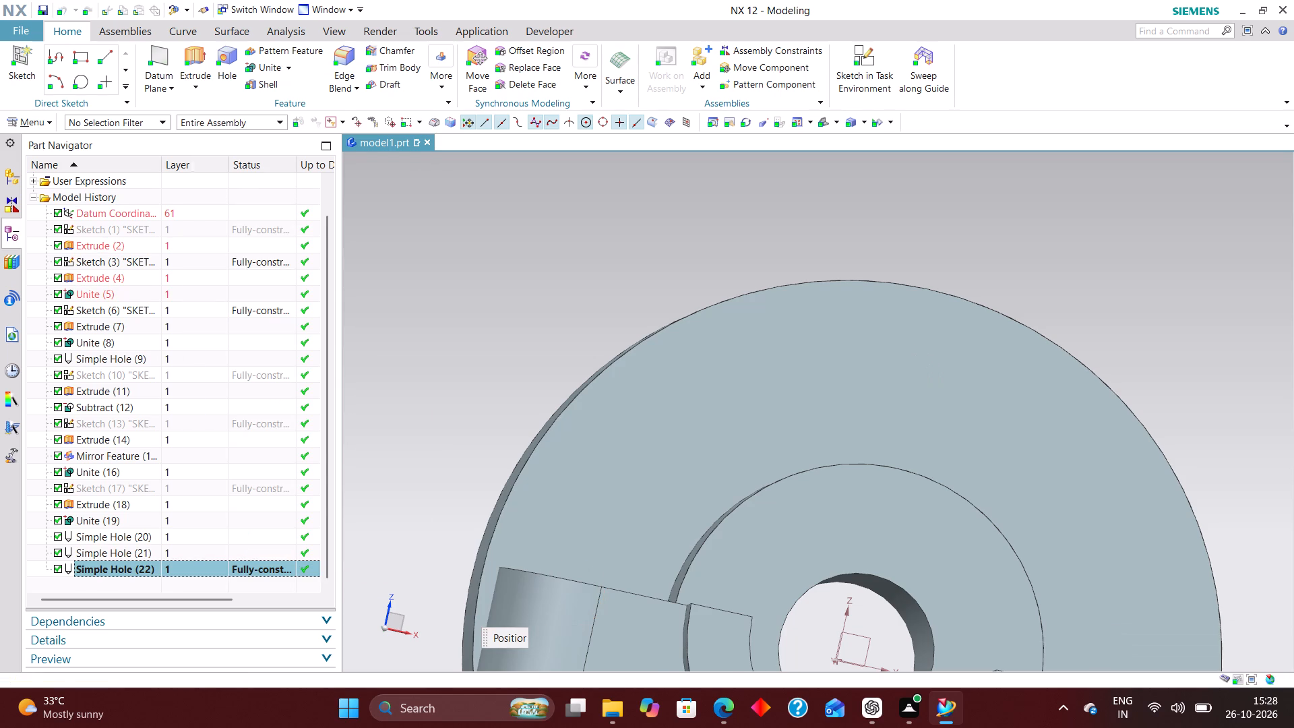
left_click_drag(344, 377, 296, 380)
key("0")
key("Return")
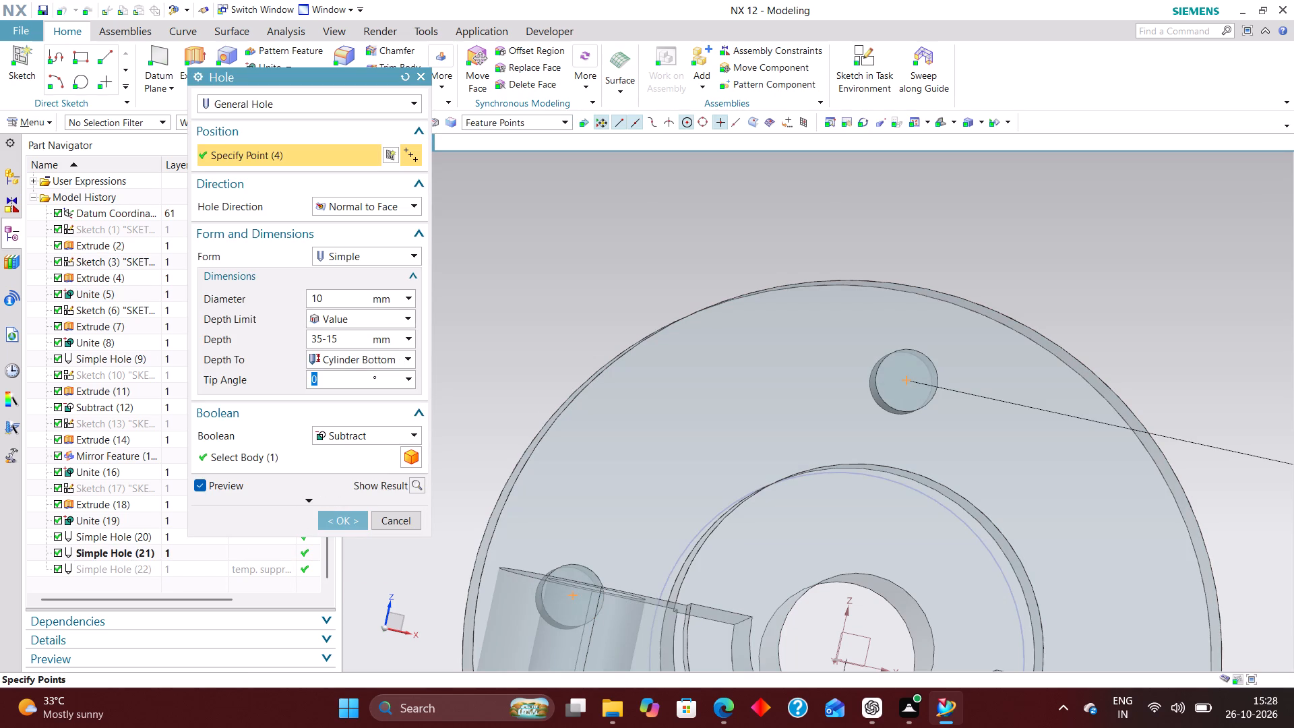
left_click(342, 522)
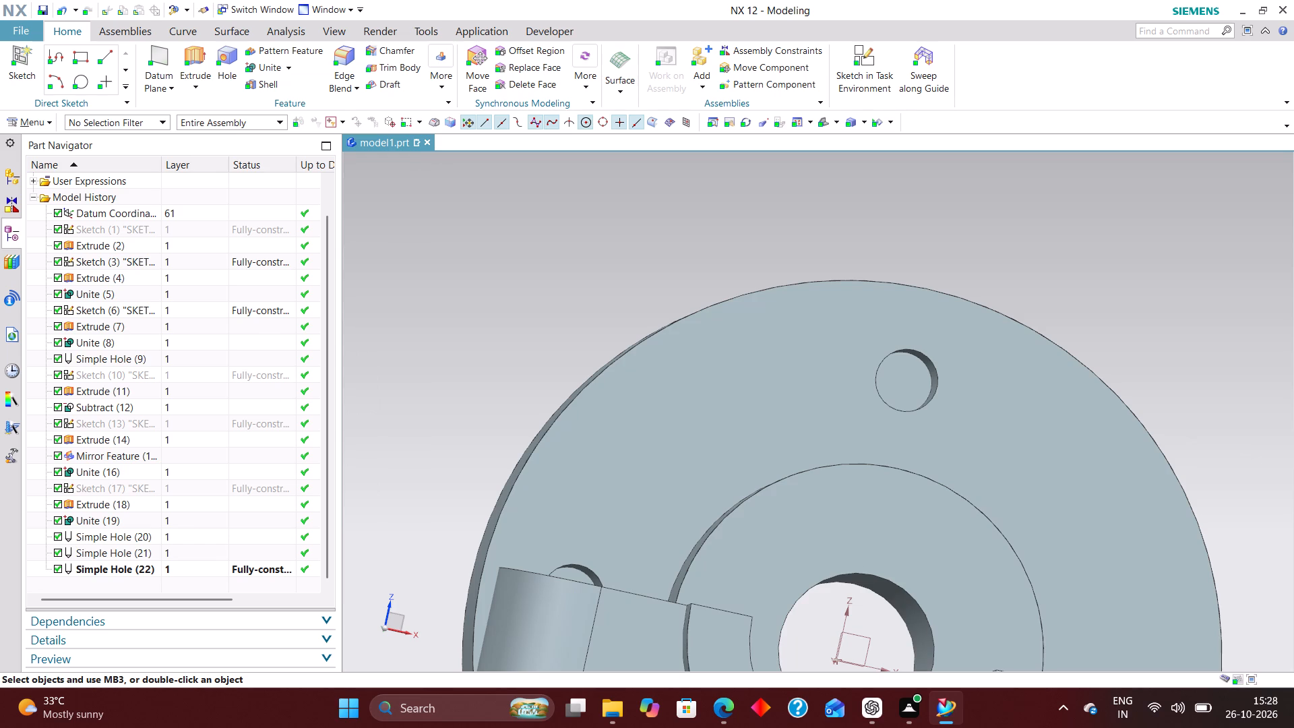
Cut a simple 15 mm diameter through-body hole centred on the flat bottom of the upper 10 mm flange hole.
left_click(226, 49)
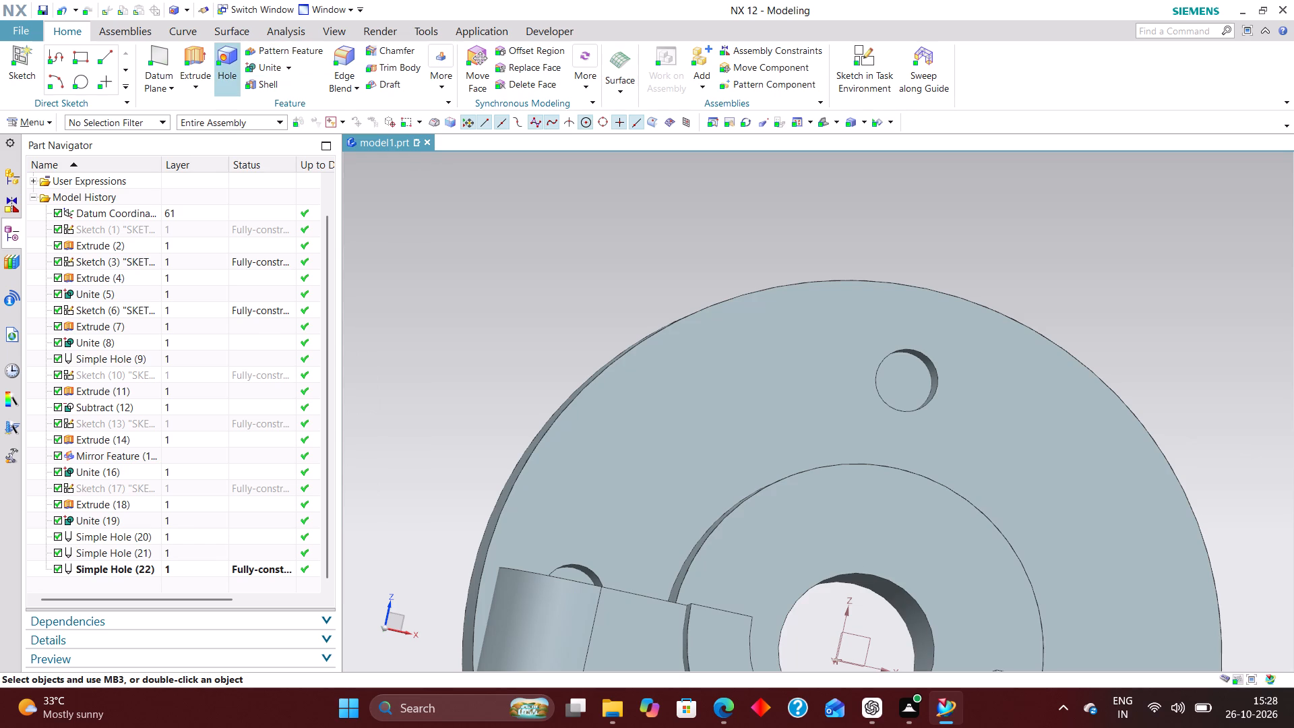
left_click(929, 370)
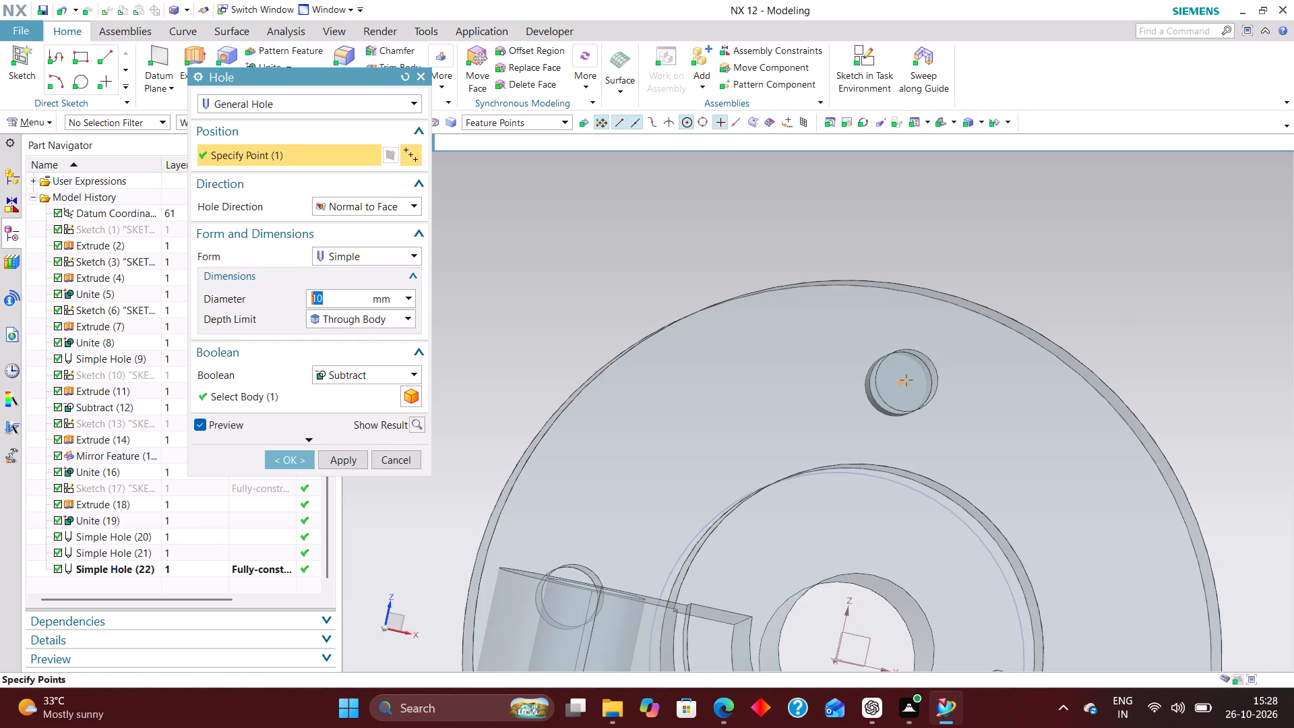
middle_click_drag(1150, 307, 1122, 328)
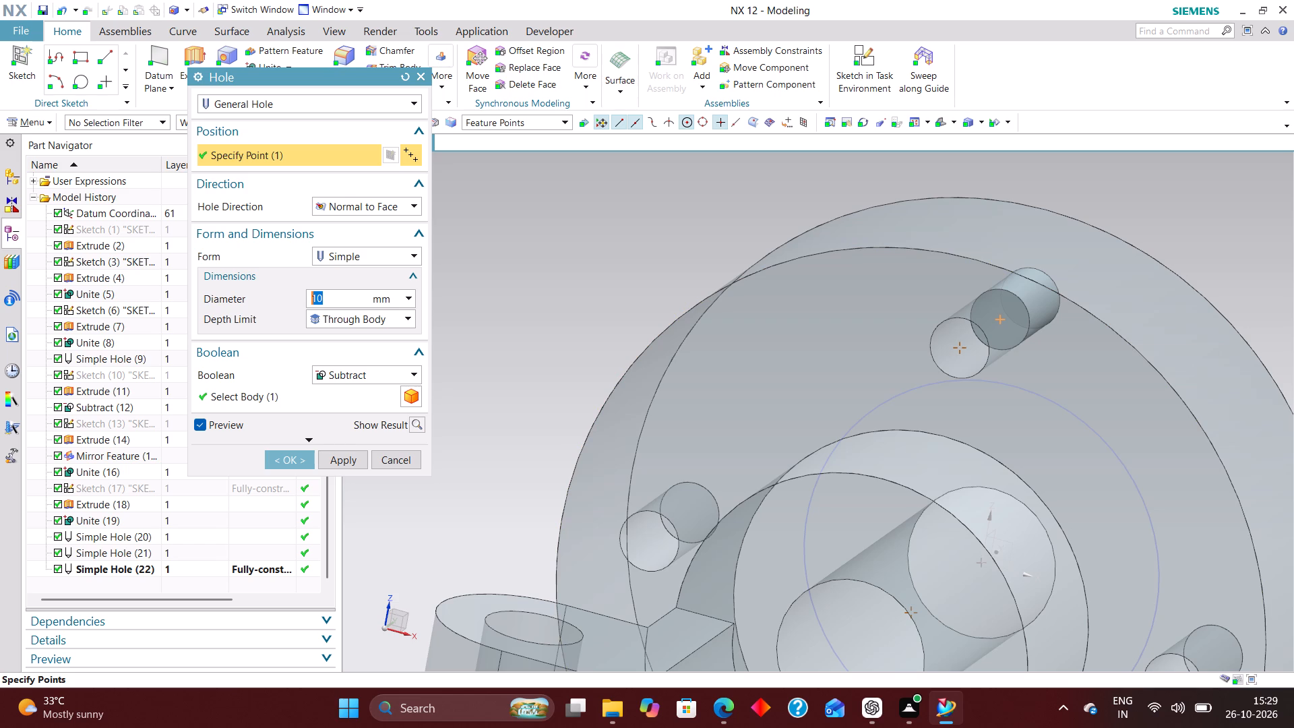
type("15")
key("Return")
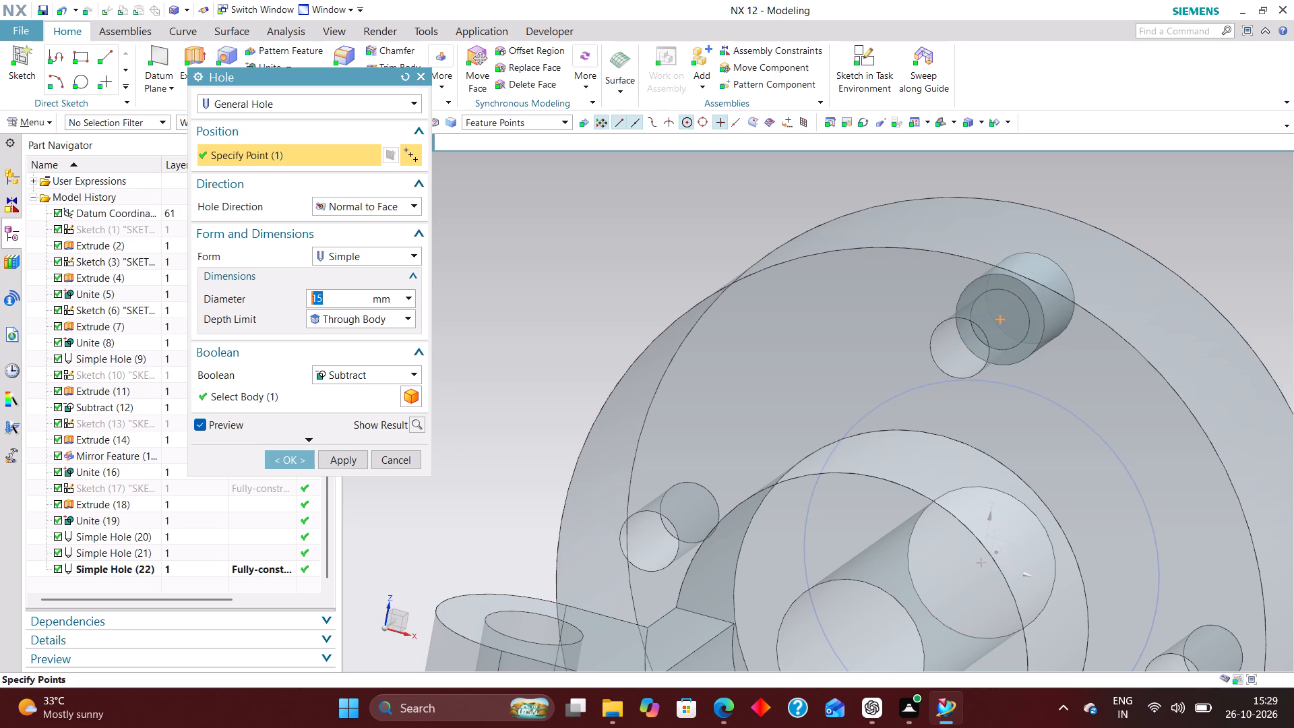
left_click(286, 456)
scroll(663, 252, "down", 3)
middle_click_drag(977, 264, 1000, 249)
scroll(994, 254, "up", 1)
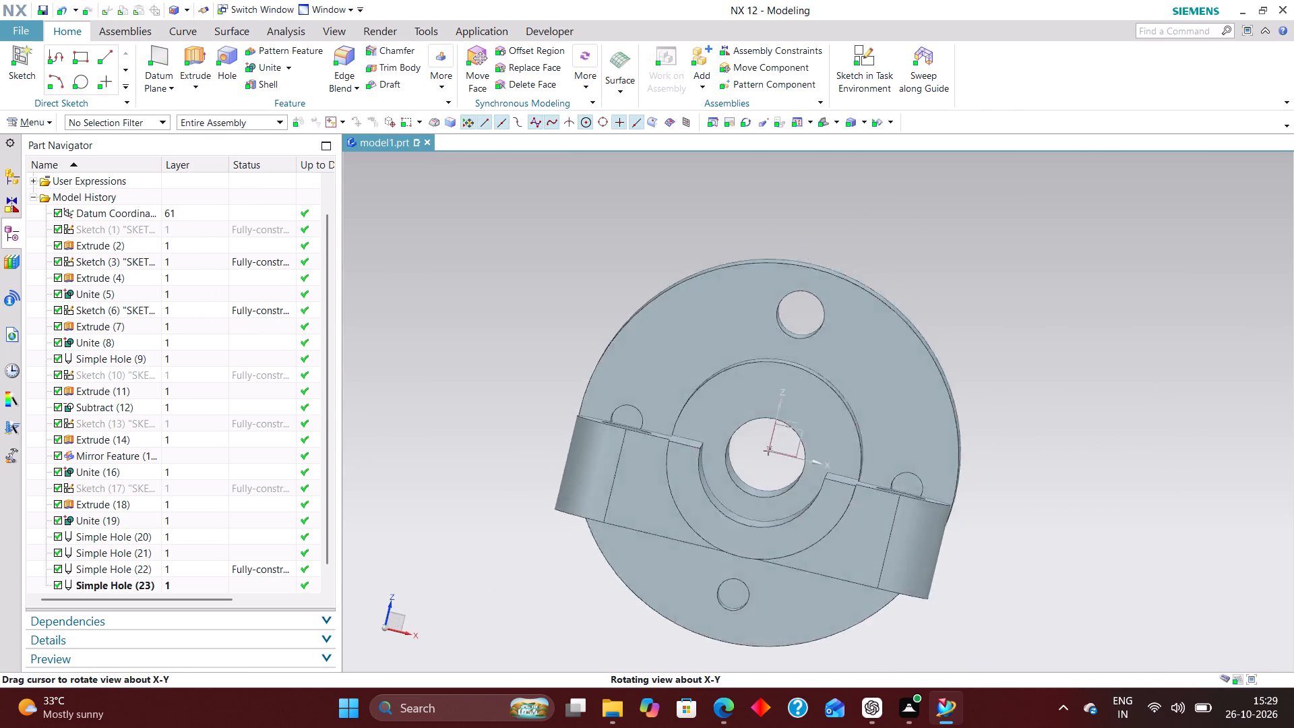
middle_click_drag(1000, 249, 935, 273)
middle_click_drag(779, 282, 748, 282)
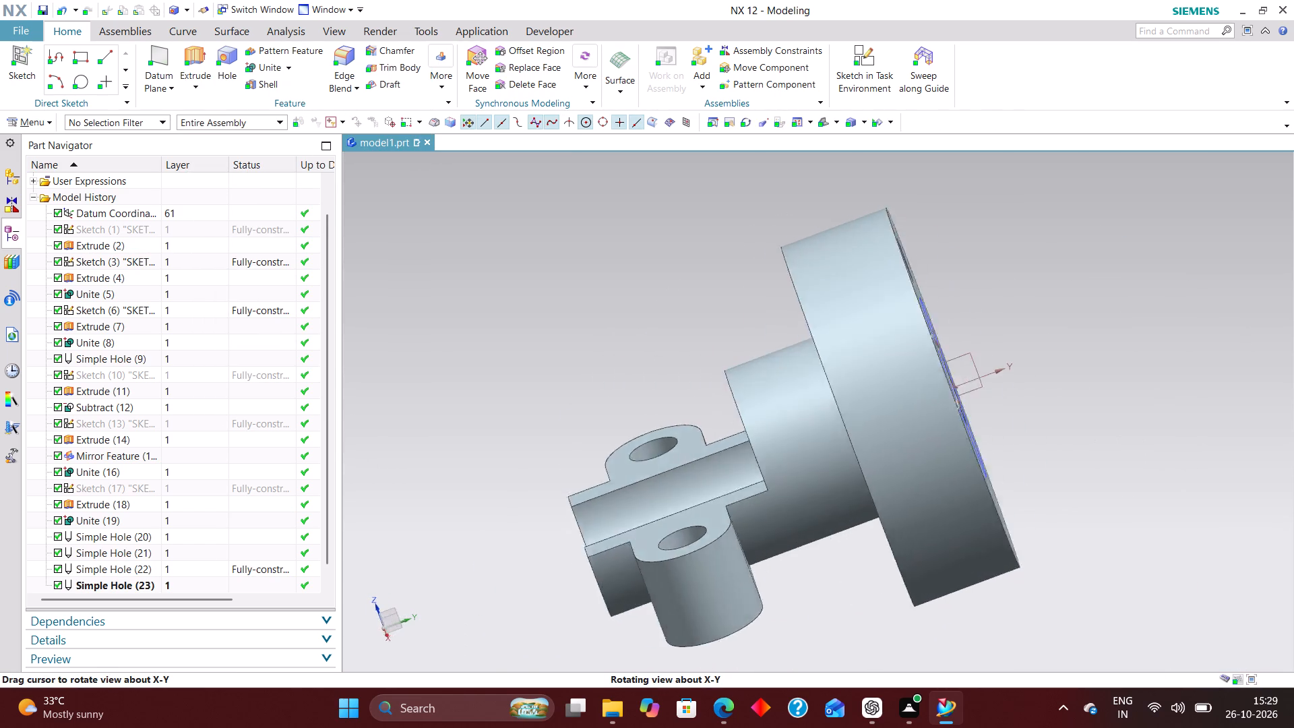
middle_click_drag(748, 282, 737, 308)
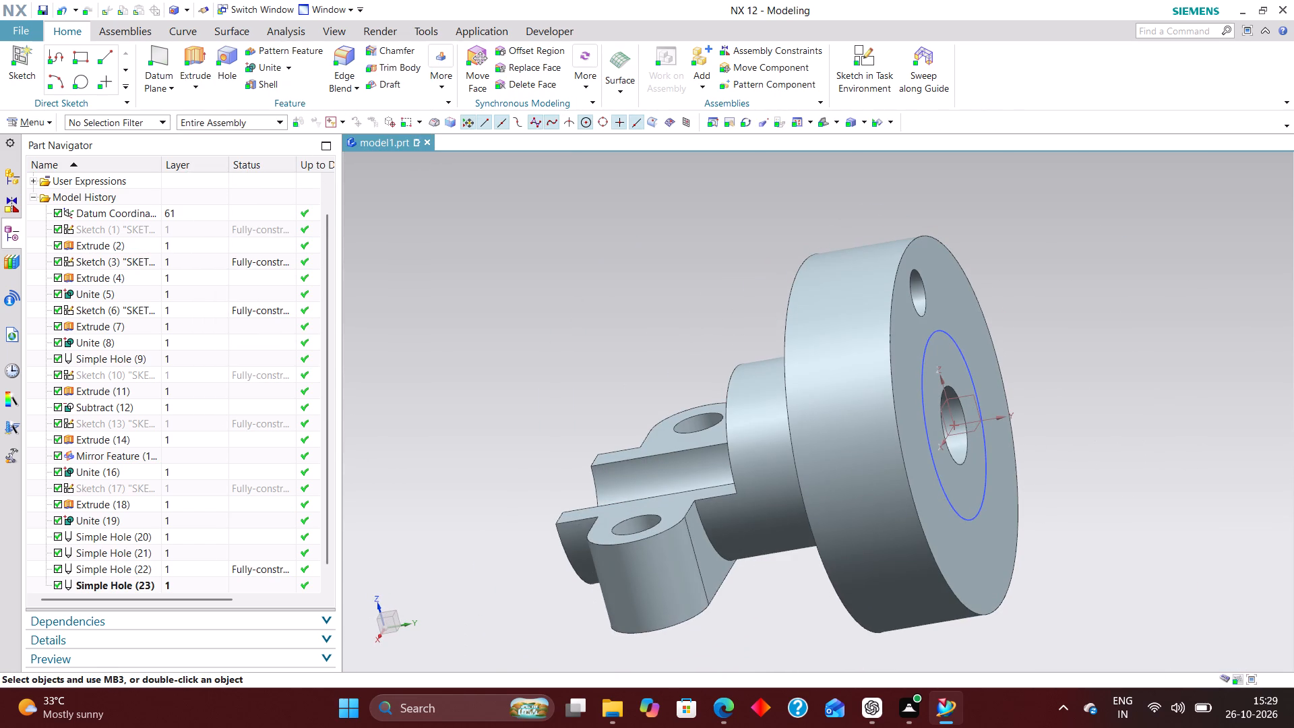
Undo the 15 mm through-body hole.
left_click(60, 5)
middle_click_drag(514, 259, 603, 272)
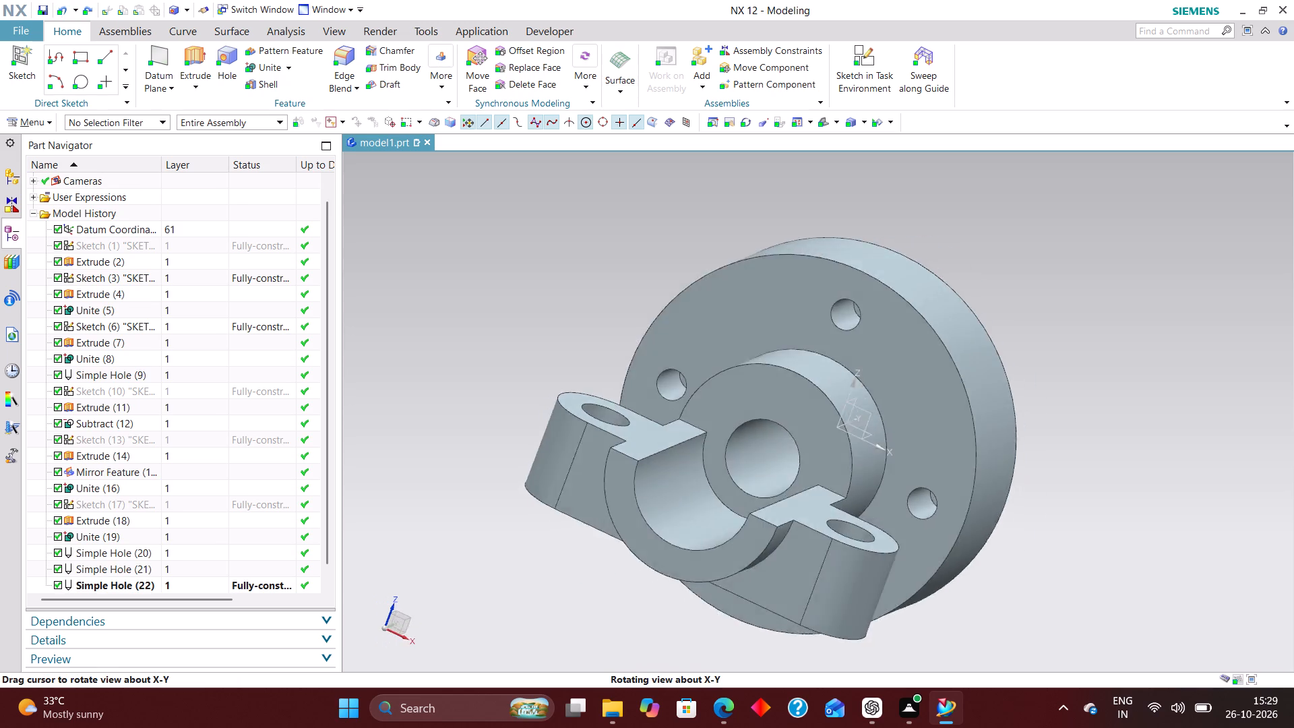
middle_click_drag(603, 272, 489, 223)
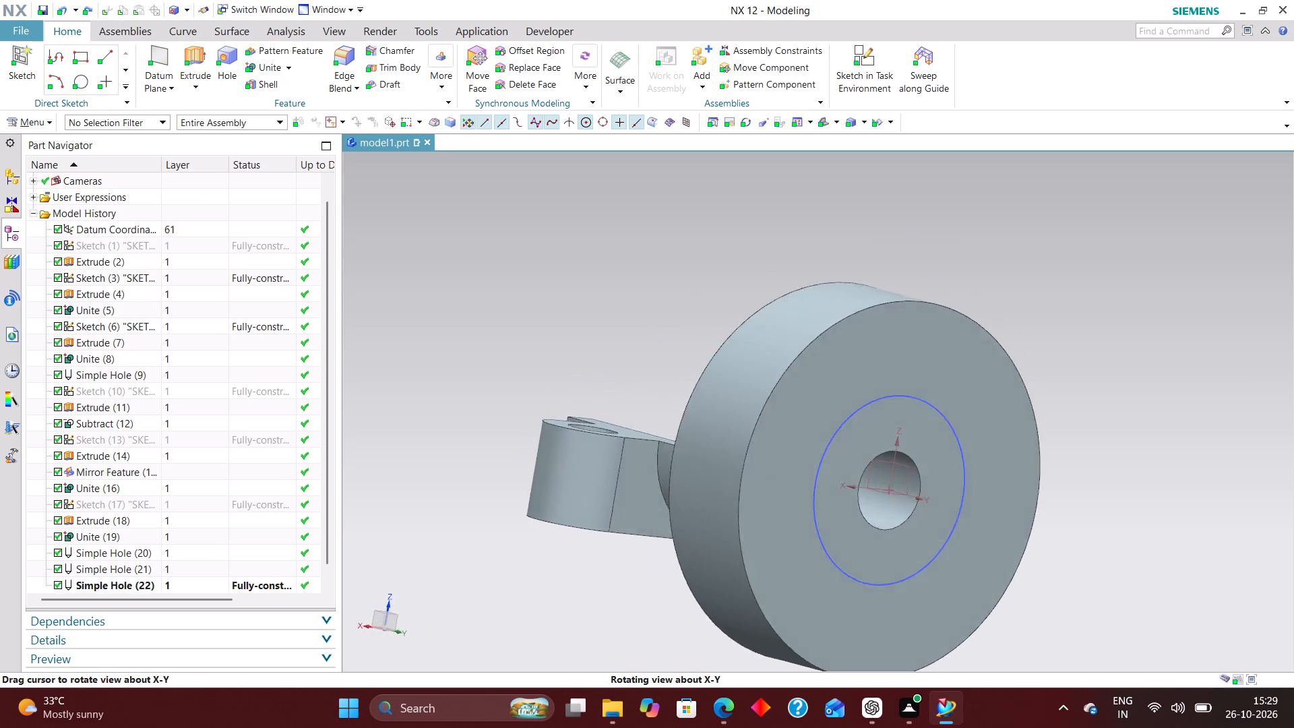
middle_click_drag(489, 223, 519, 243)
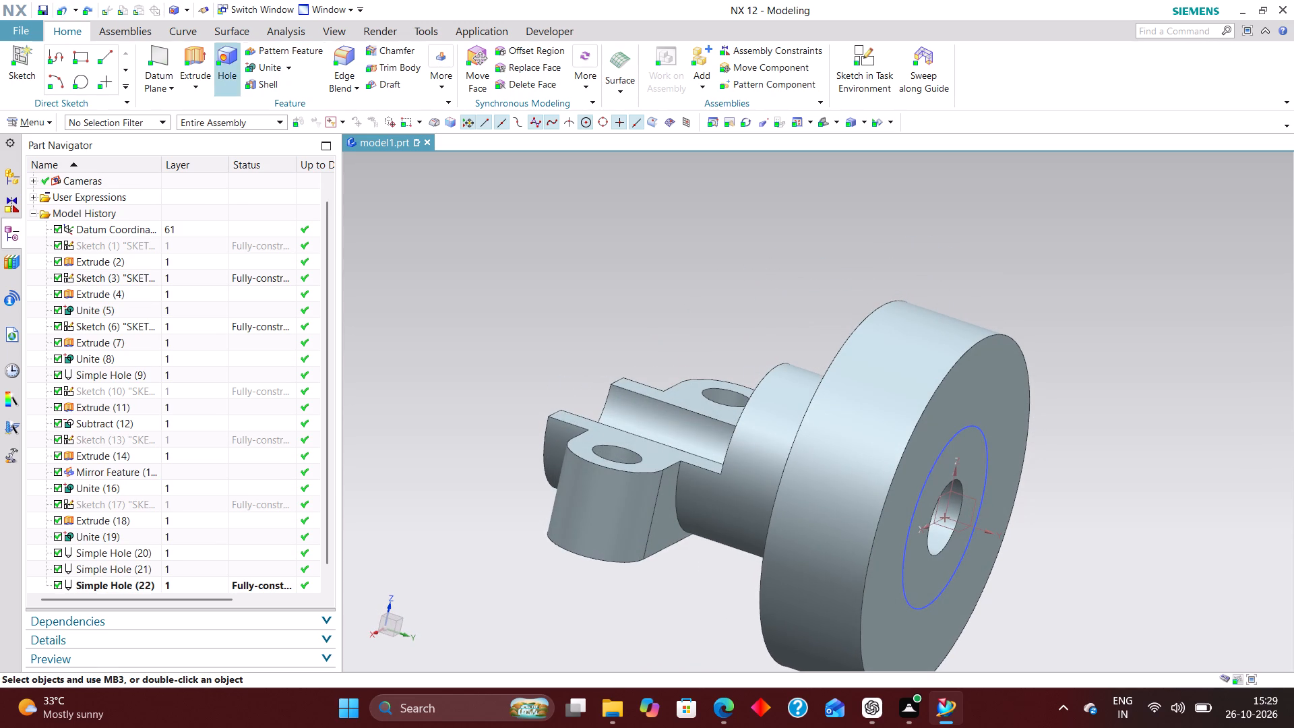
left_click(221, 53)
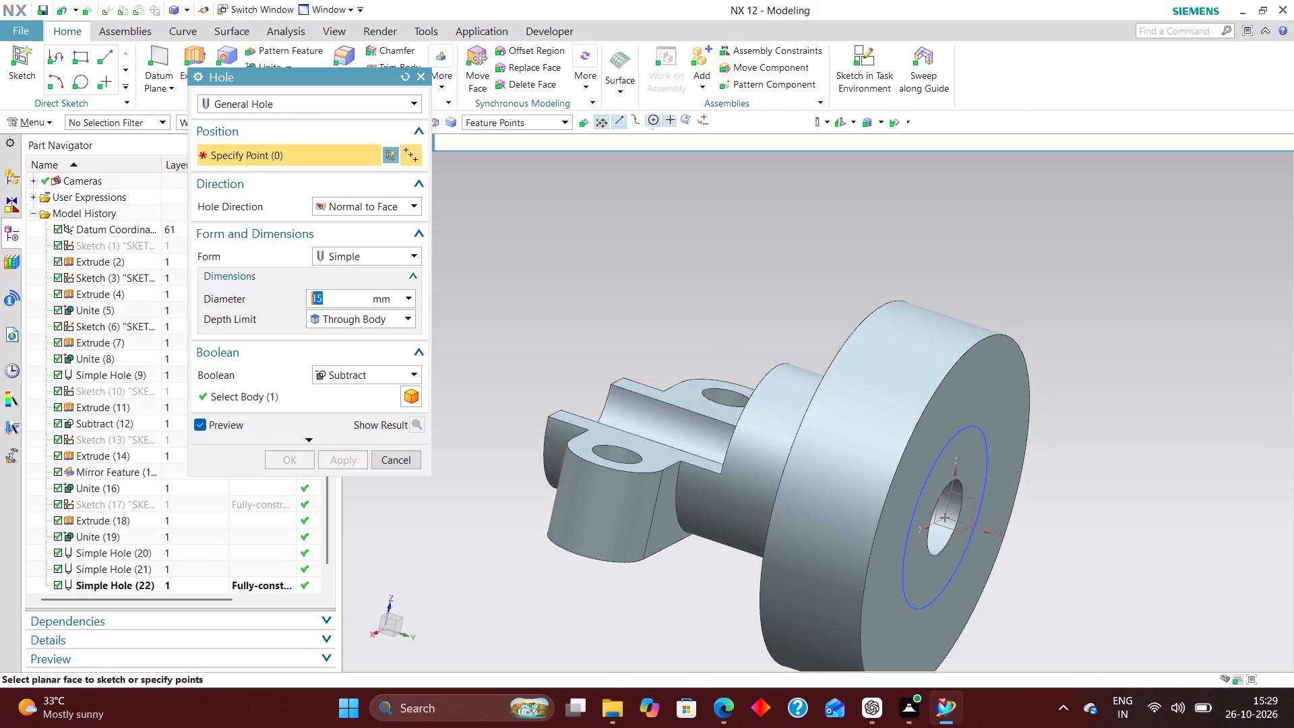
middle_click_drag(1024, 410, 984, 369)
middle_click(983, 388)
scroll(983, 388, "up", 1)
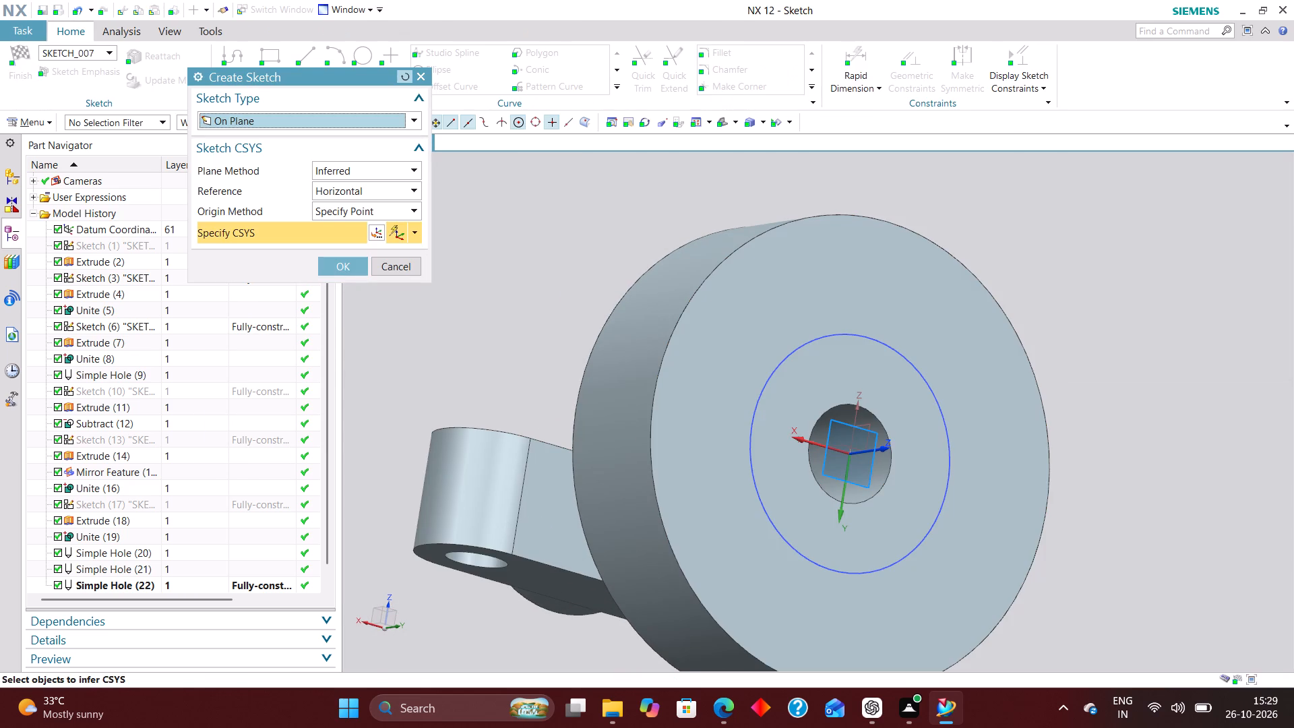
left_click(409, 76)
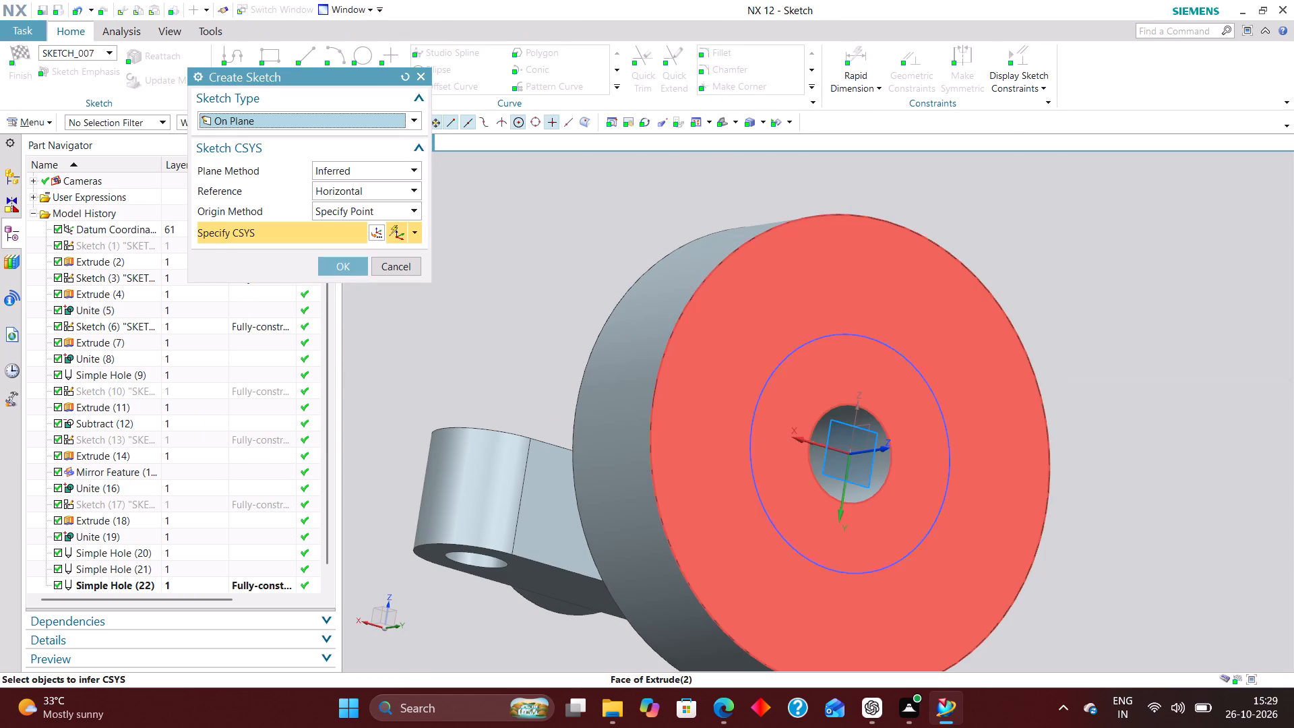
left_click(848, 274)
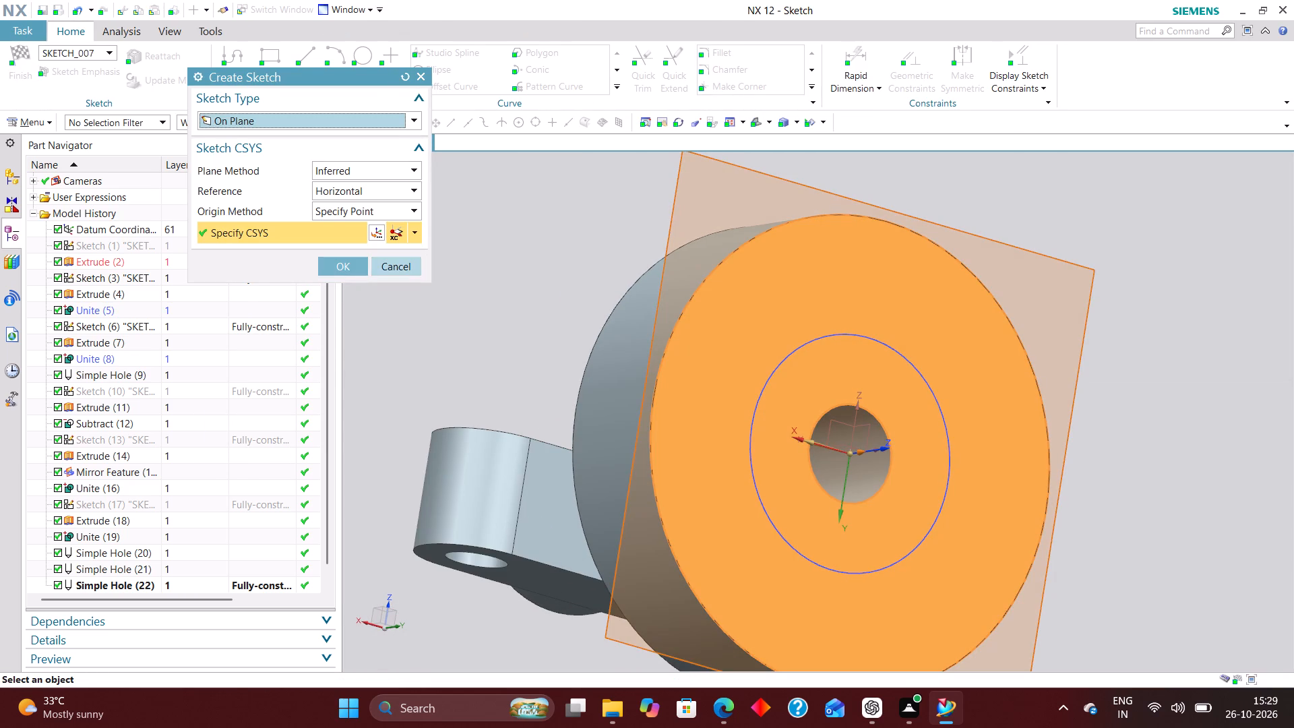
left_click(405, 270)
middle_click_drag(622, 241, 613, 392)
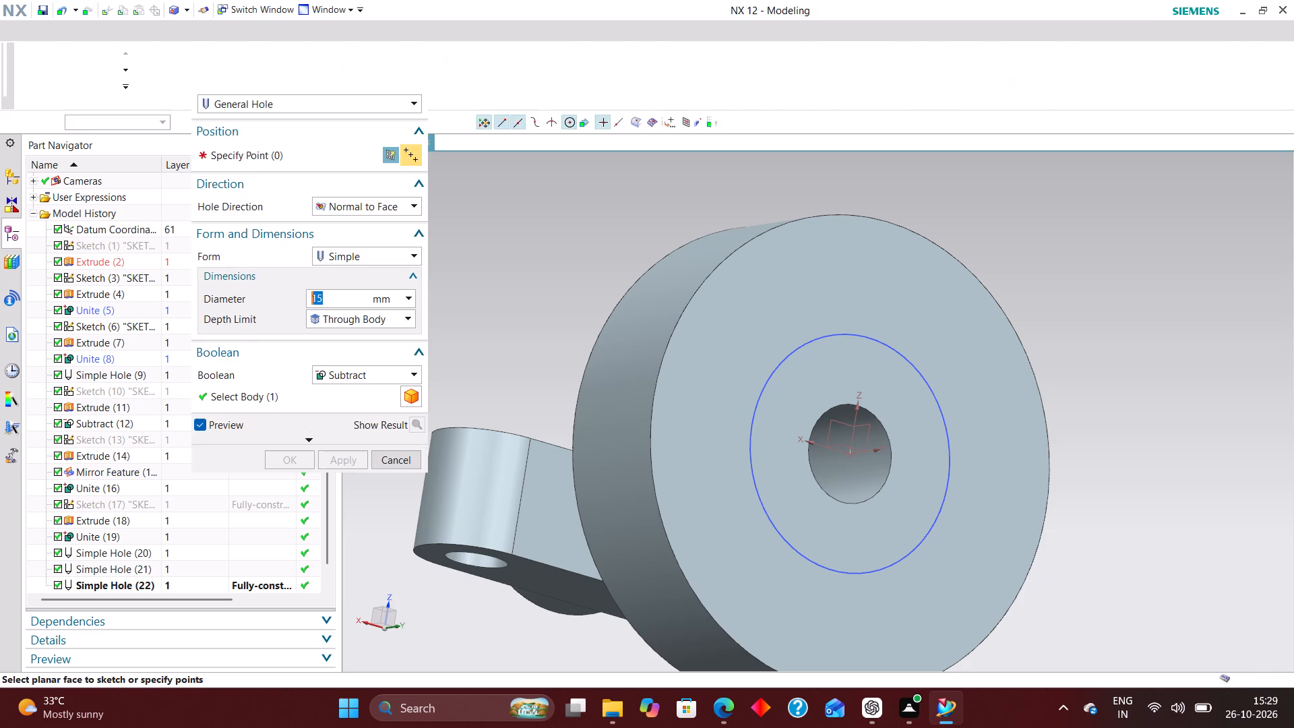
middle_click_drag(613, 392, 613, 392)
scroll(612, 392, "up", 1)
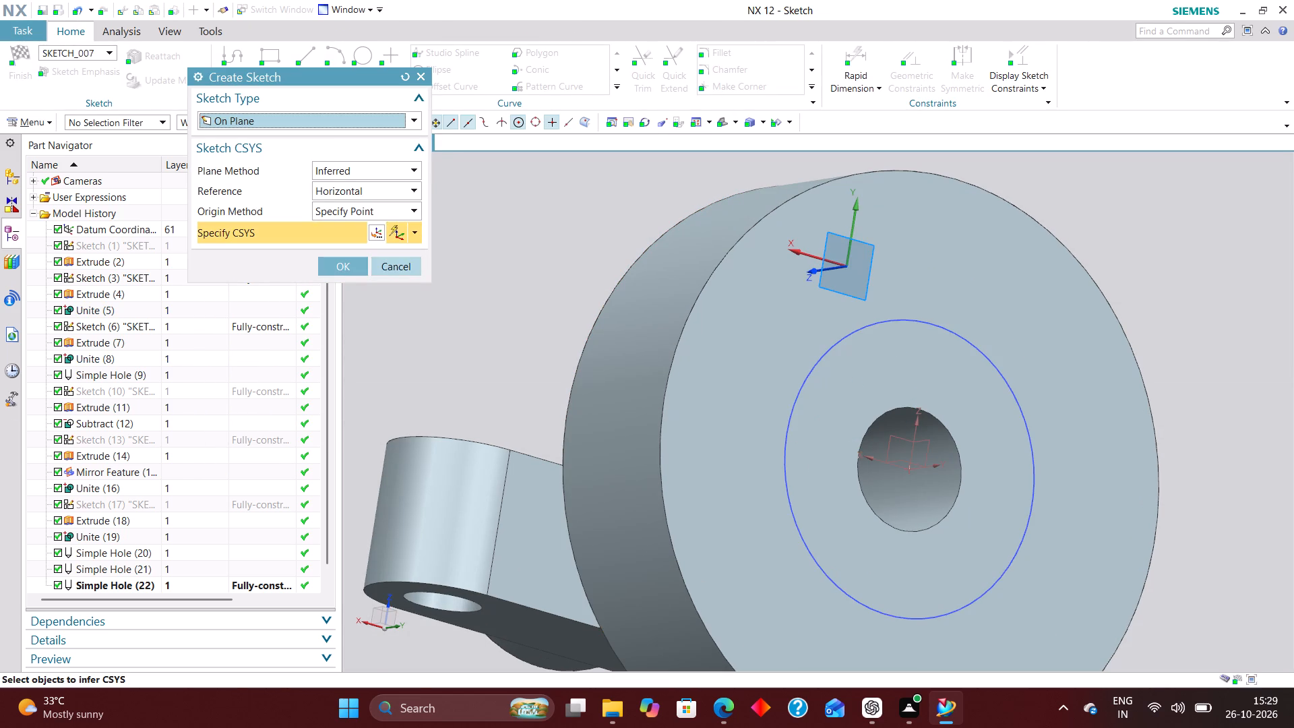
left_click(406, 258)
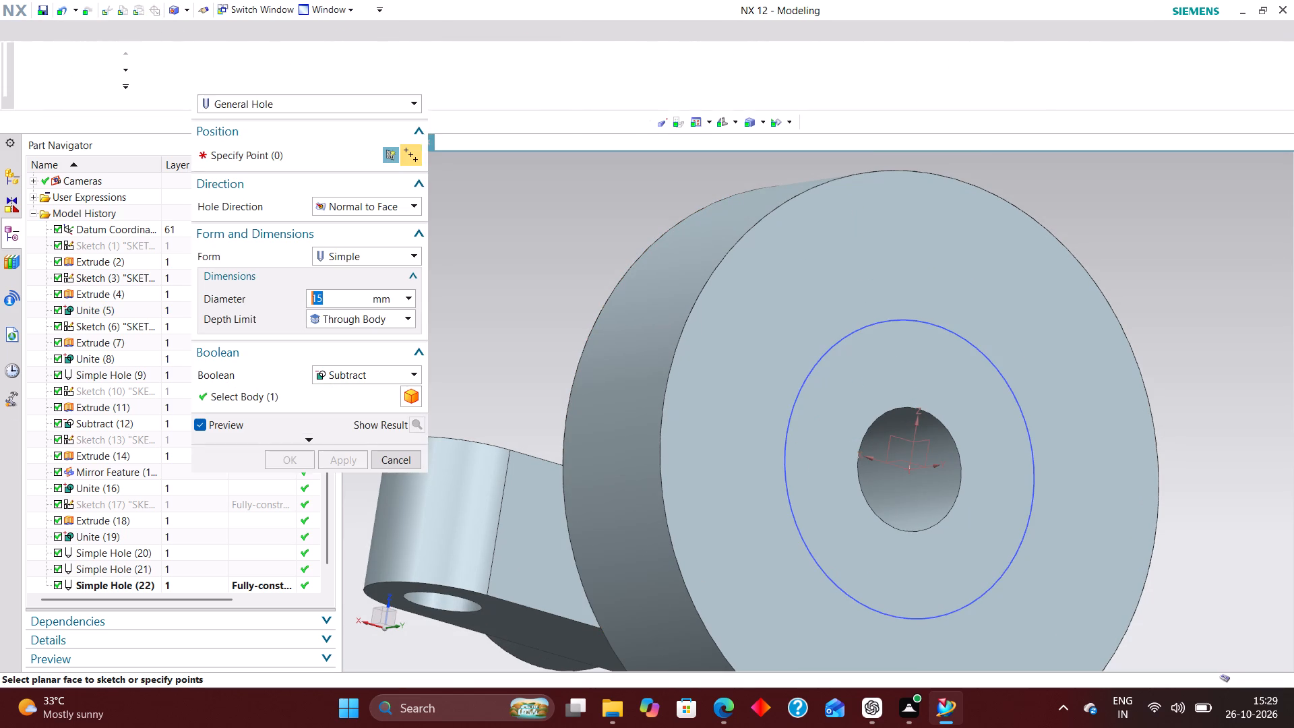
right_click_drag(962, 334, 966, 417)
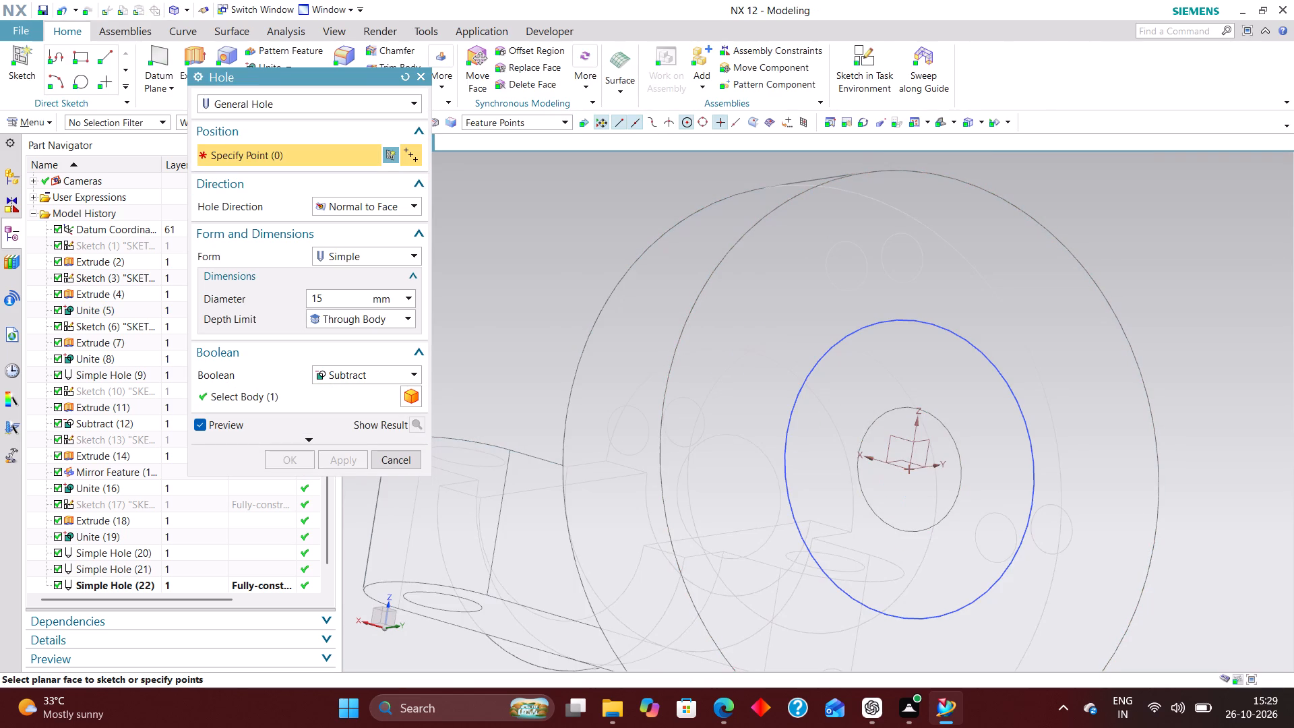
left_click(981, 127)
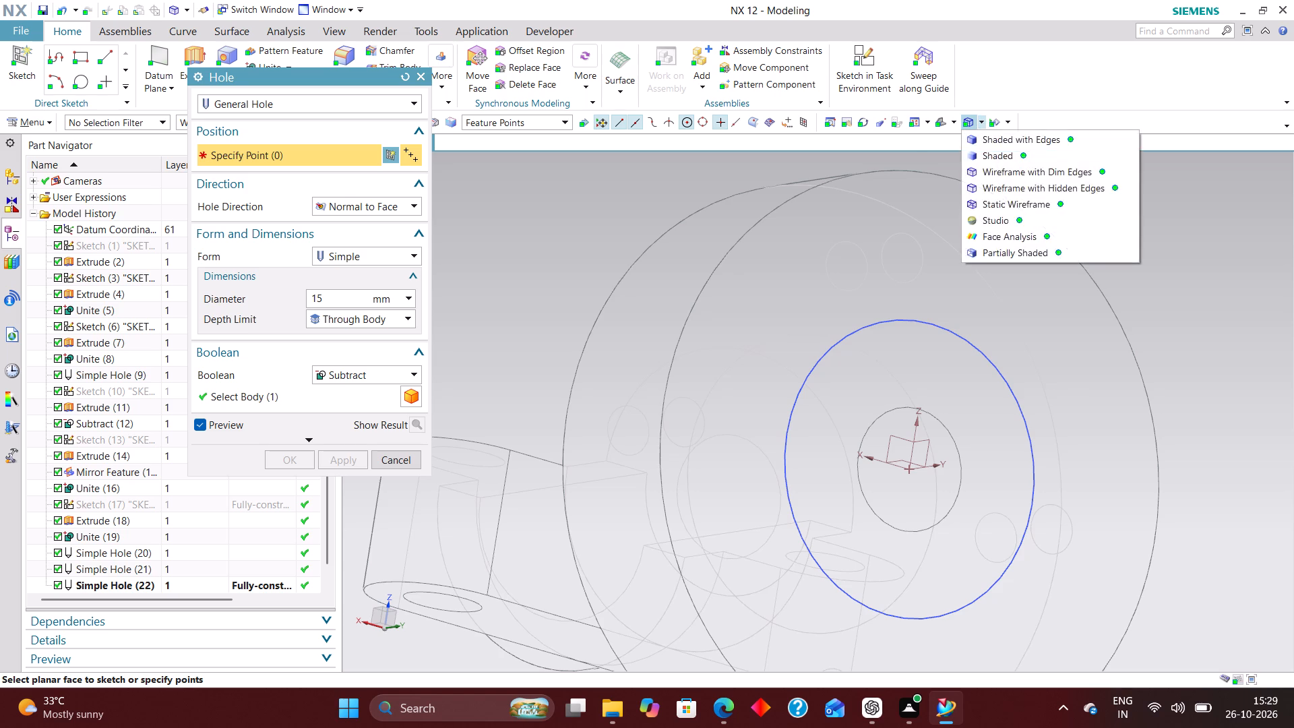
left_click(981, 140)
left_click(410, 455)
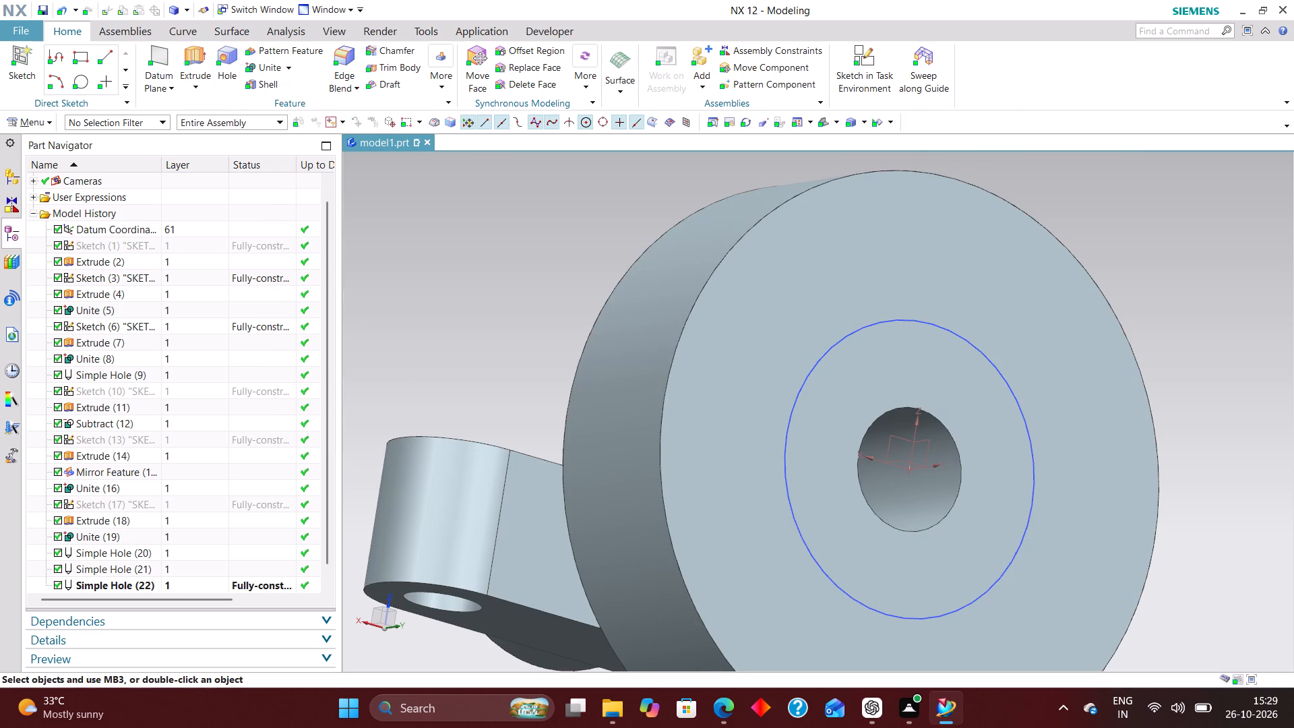
Hide Sketch (3), the circle on the large flange's flat outer face.
right_click_drag(877, 320, 876, 363)
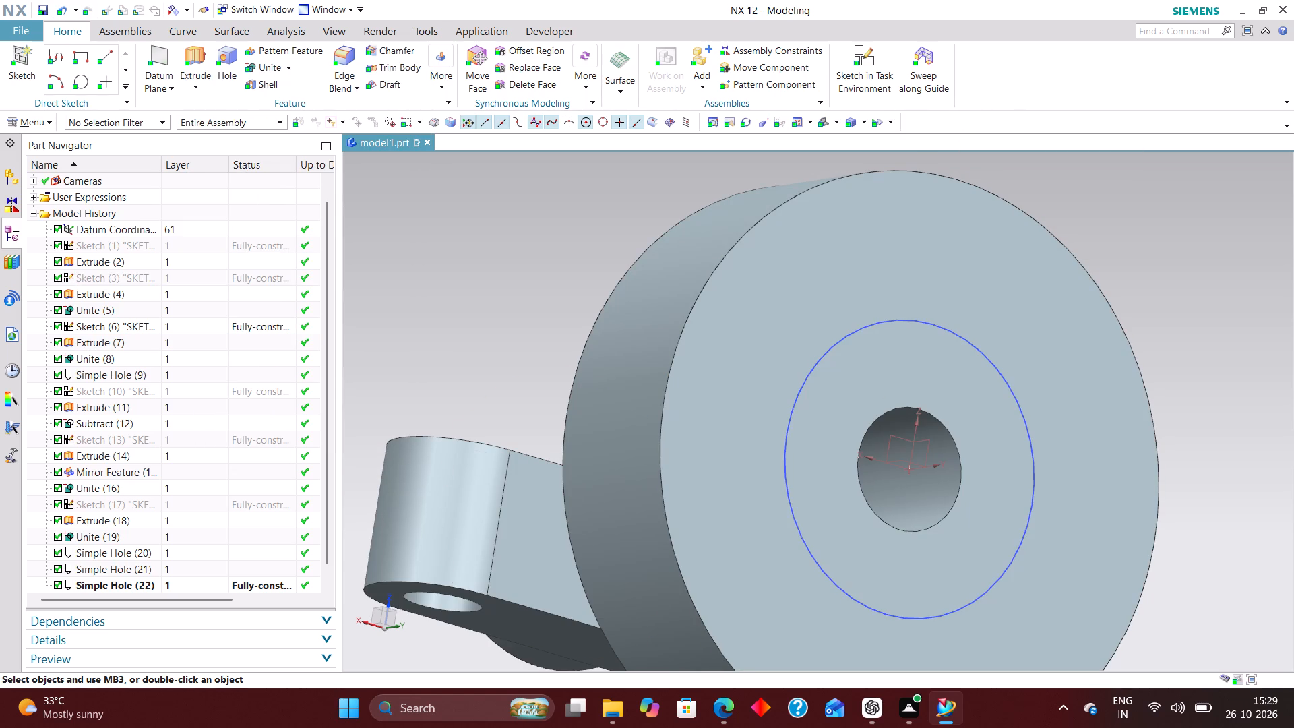
Hide Sketch (6), the circle around the bore on the large flange's flat outer face.
right_click_drag(913, 318, 911, 369)
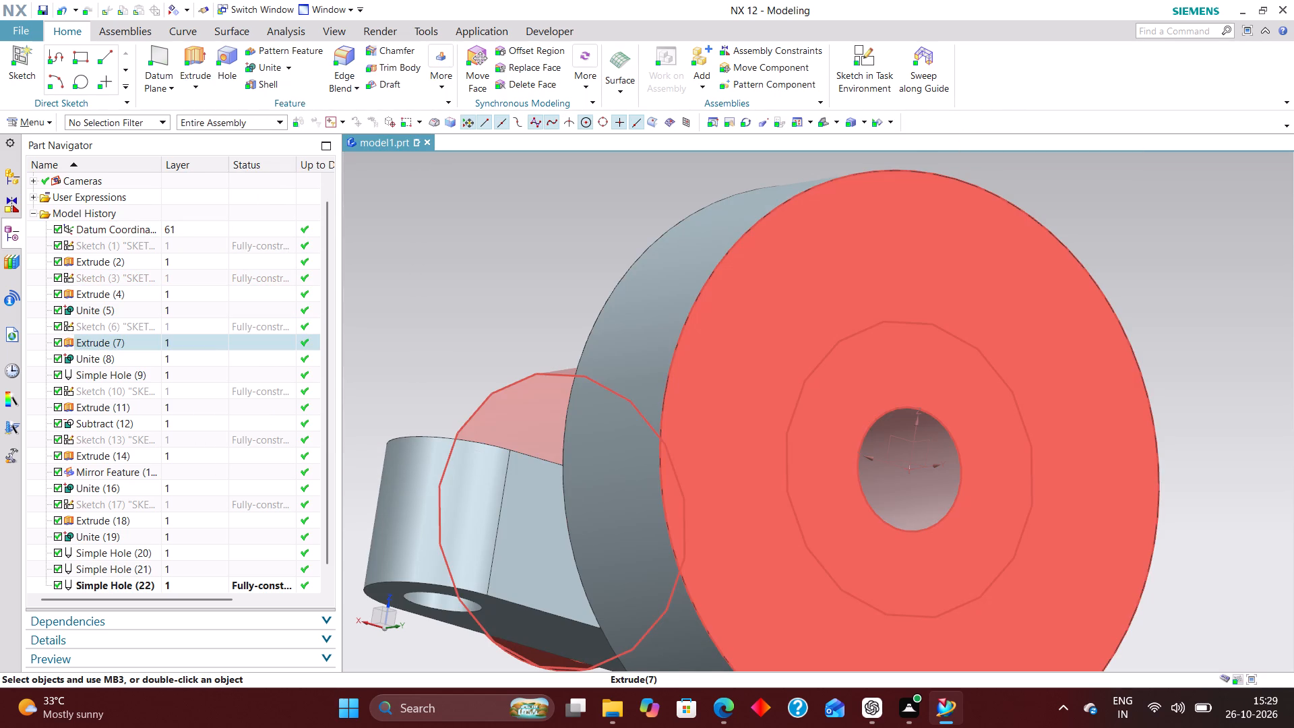
Examine the housing from several sides, including the inner holes and the large flange's plain outer face.
middle_click_drag(574, 235, 597, 297)
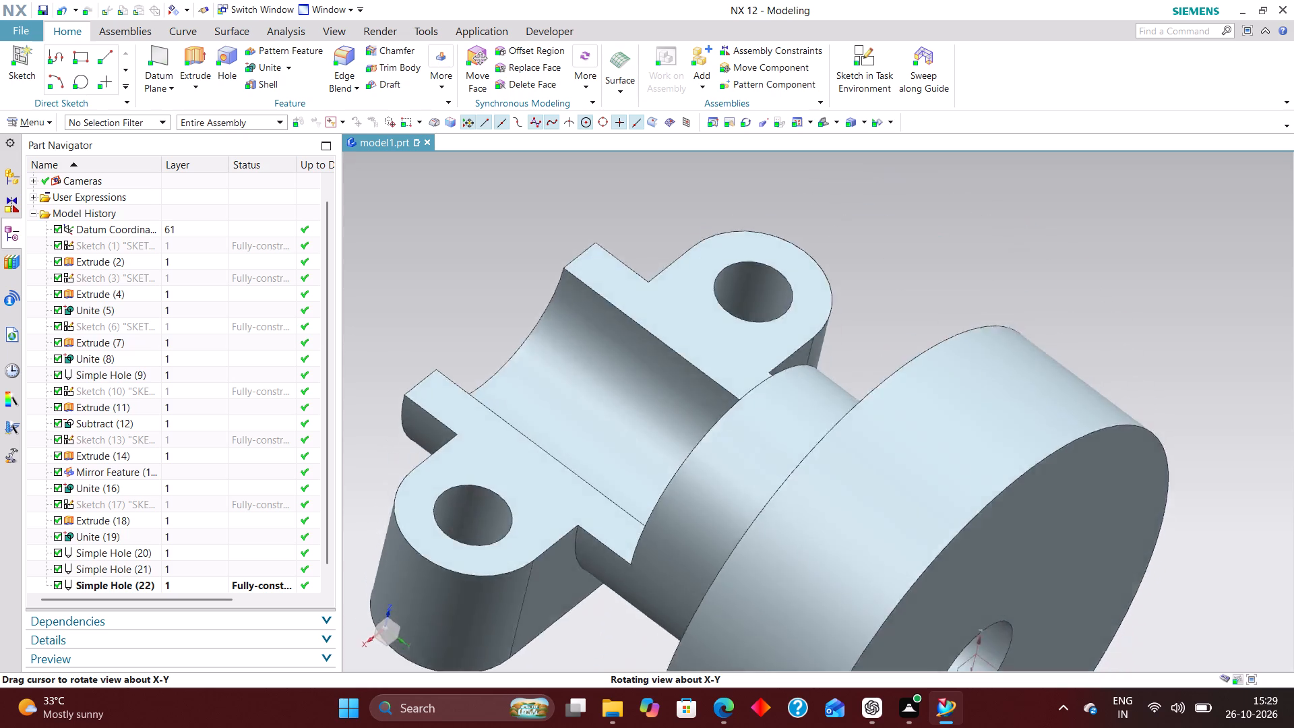
middle_click_drag(597, 297, 685, 373)
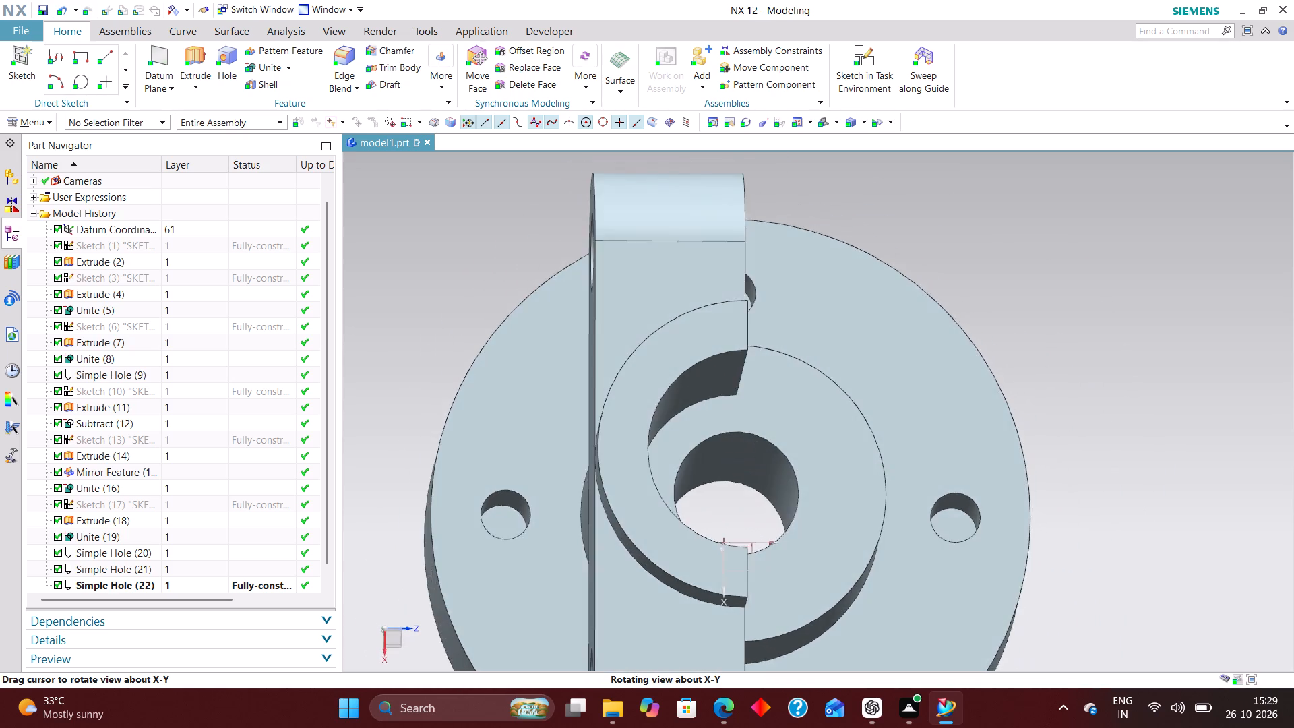
middle_click_drag(685, 373, 631, 284)
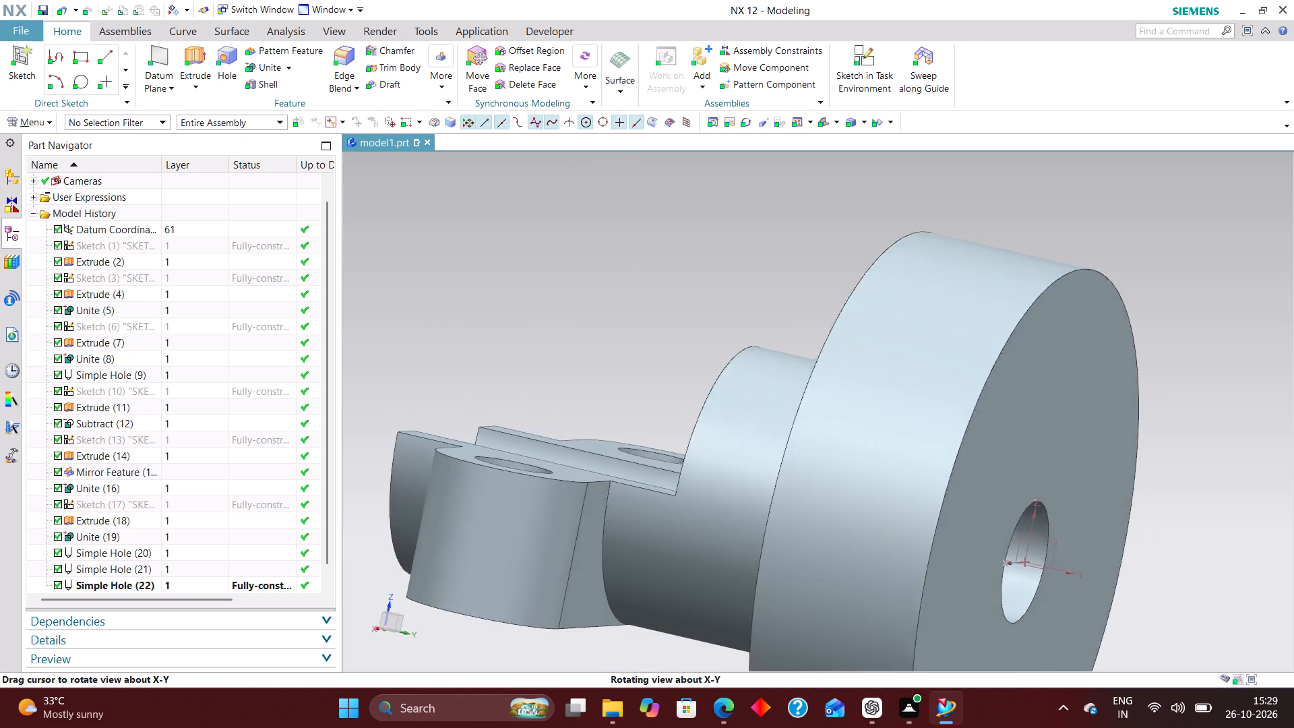
middle_click_drag(631, 284, 544, 295)
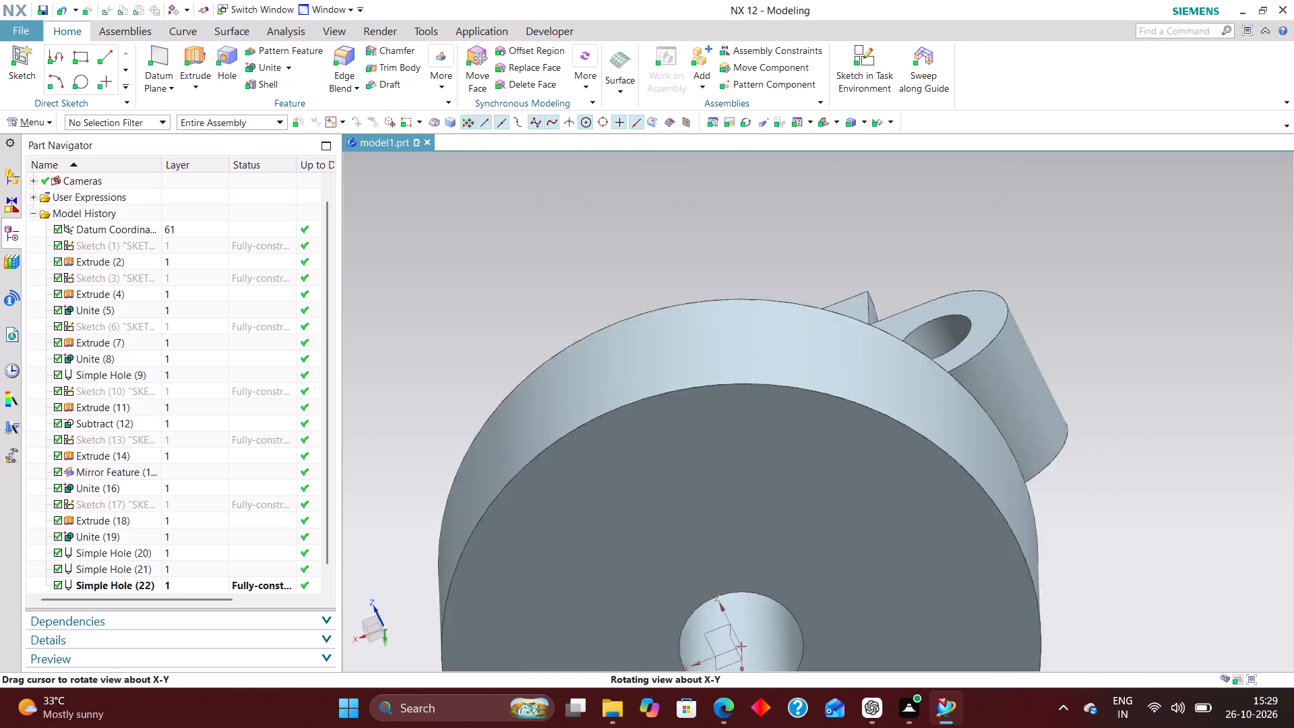
middle_click_drag(544, 295, 580, 262)
scroll(582, 258, "up", 1)
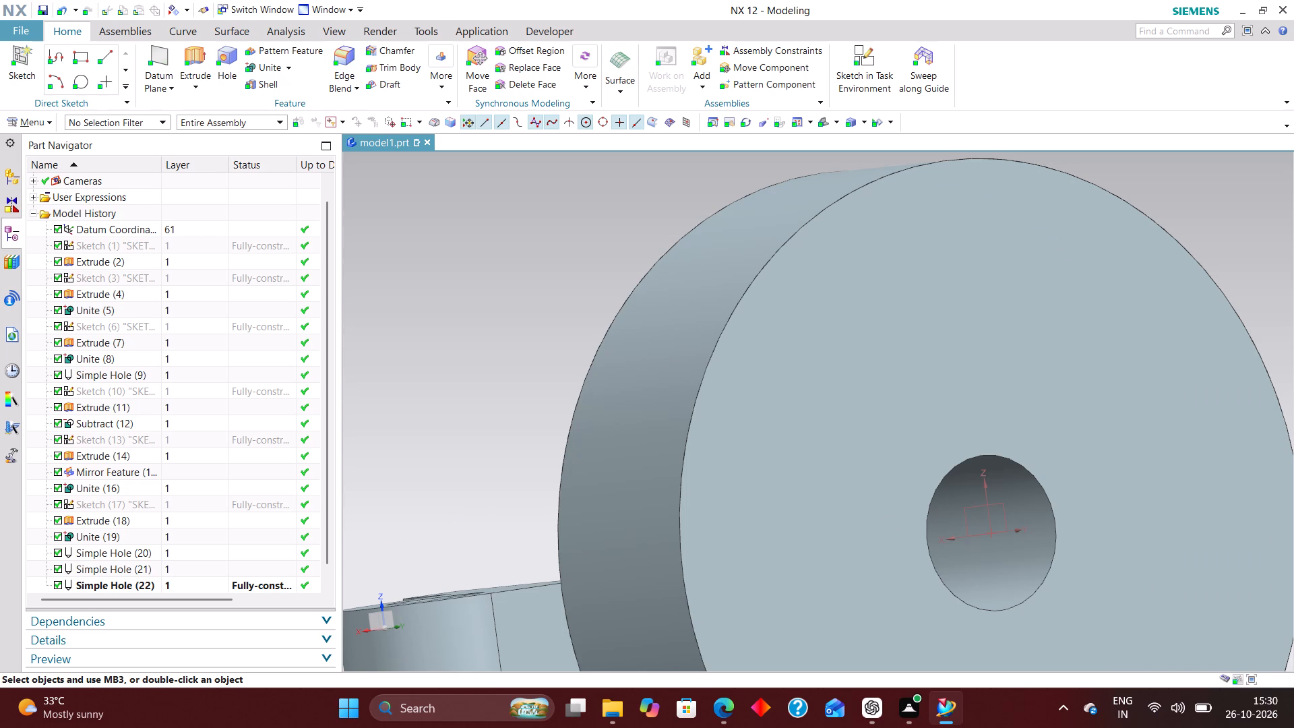
scroll(572, 206, "down", 1)
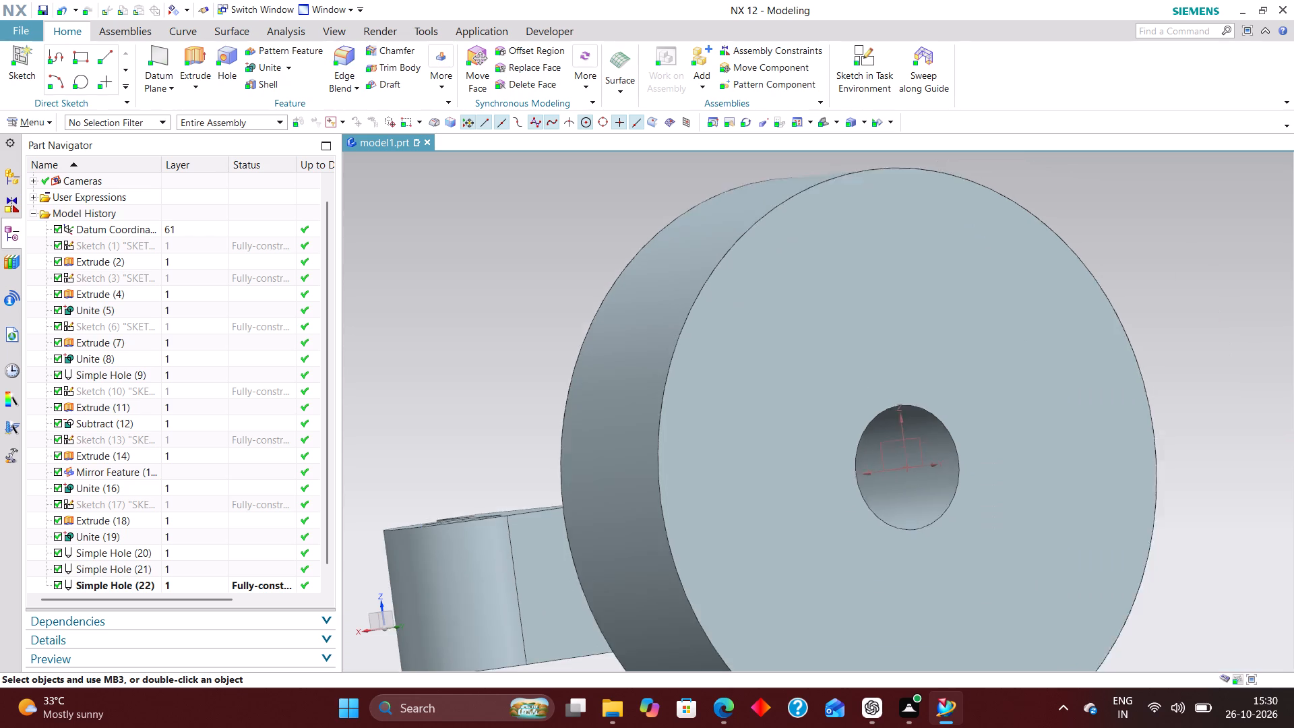
scroll(571, 208, "down", 2)
middle_click_drag(578, 218, 561, 242)
scroll(561, 238, "up", 1)
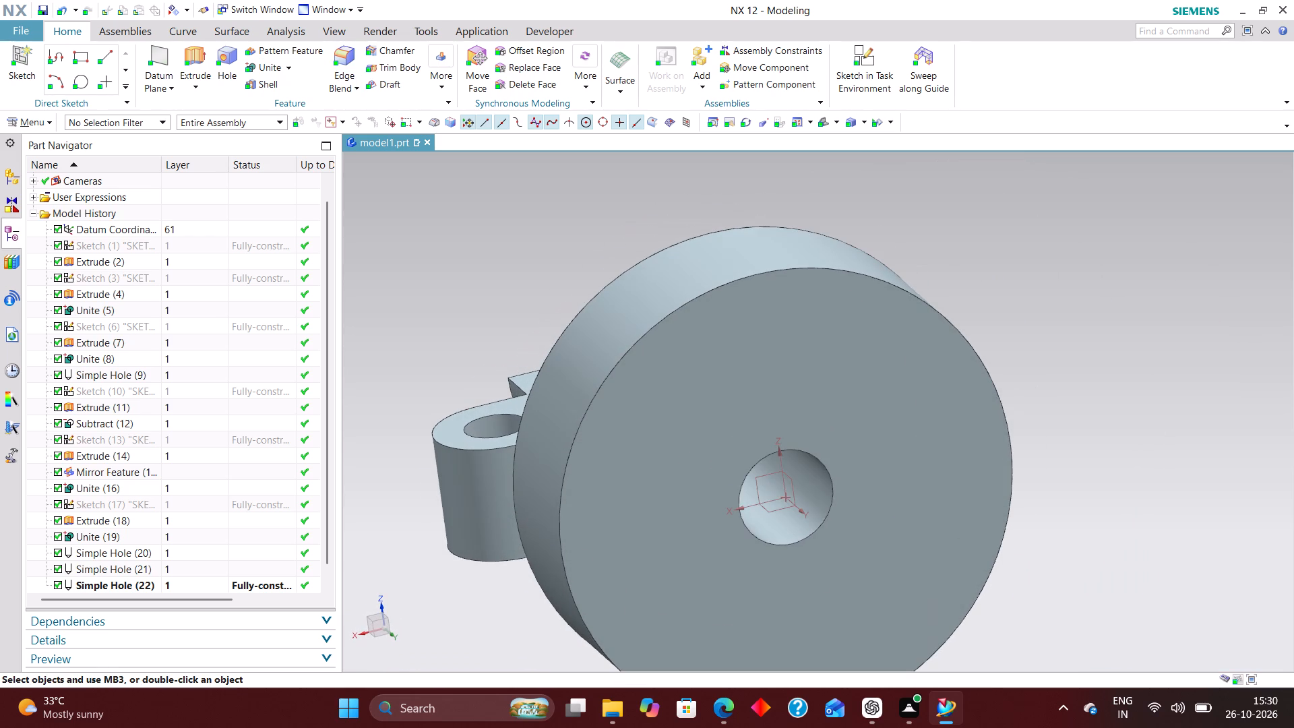
Start a general hole on the large flange's flat outer face, placing a single sketch point near its upper edge.
left_click(228, 49)
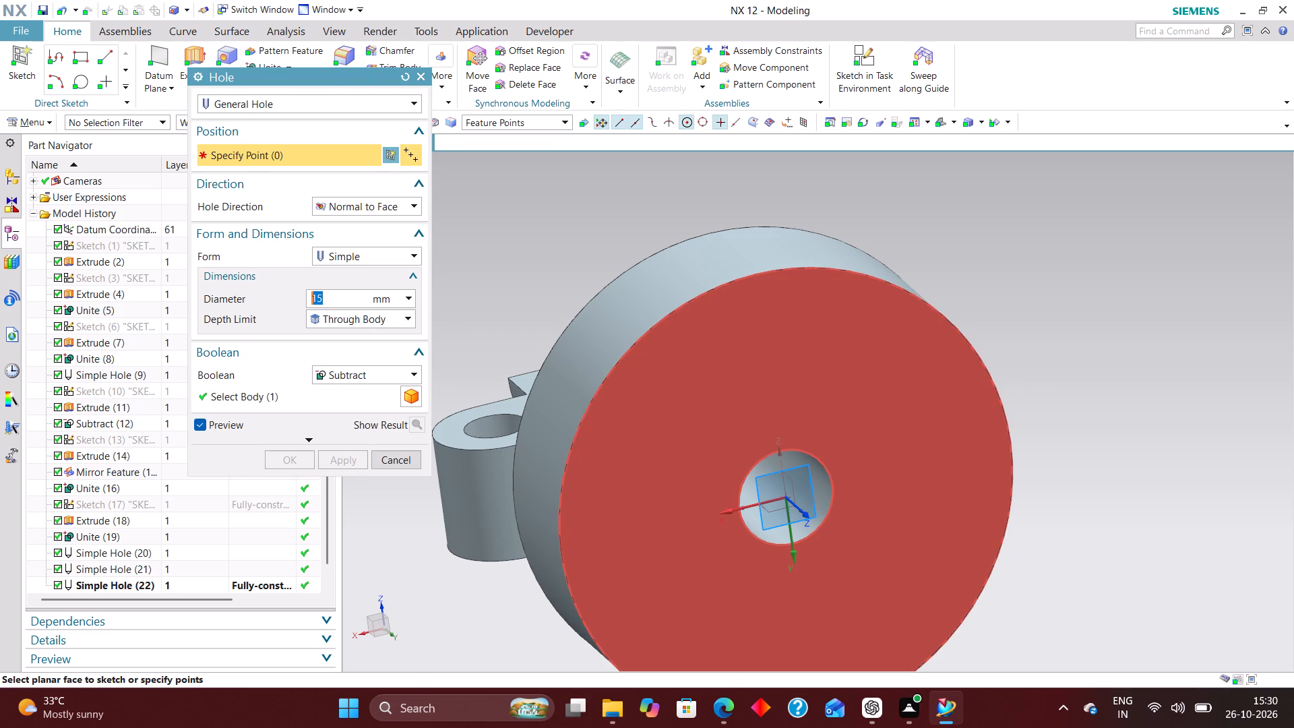
left_click(775, 307)
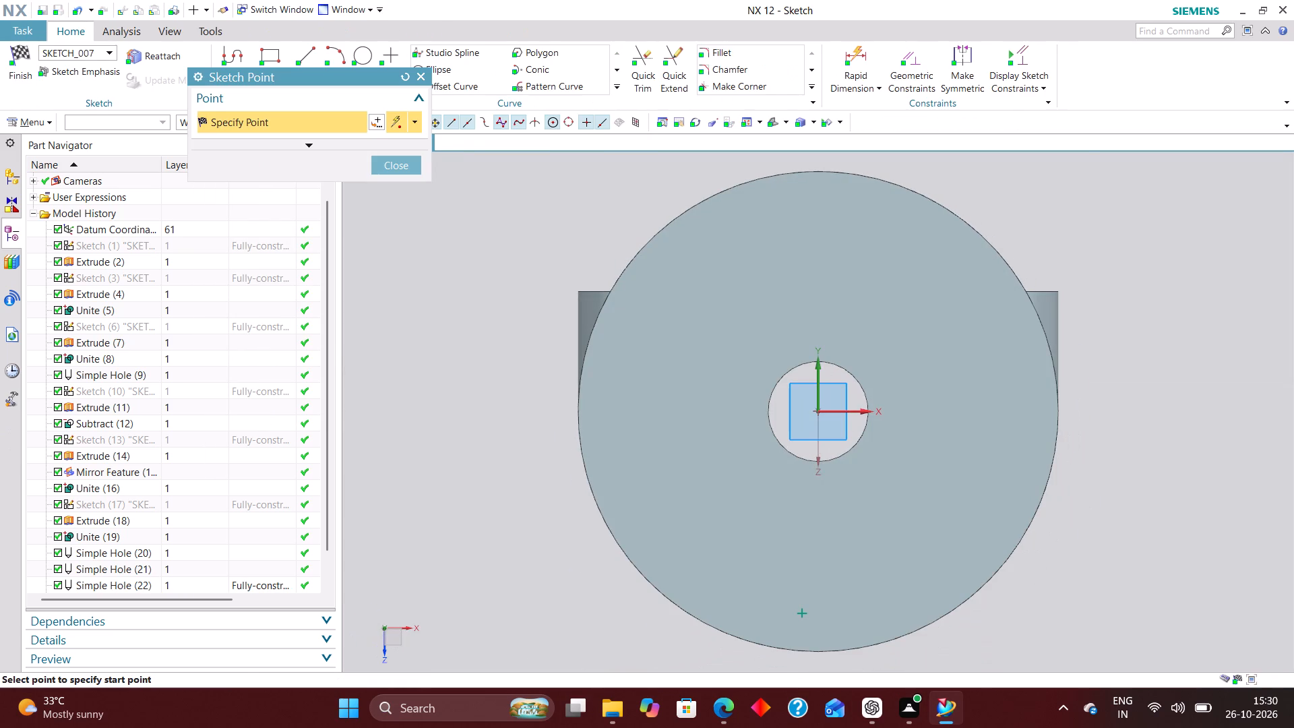
middle_click_drag(559, 449, 677, 344)
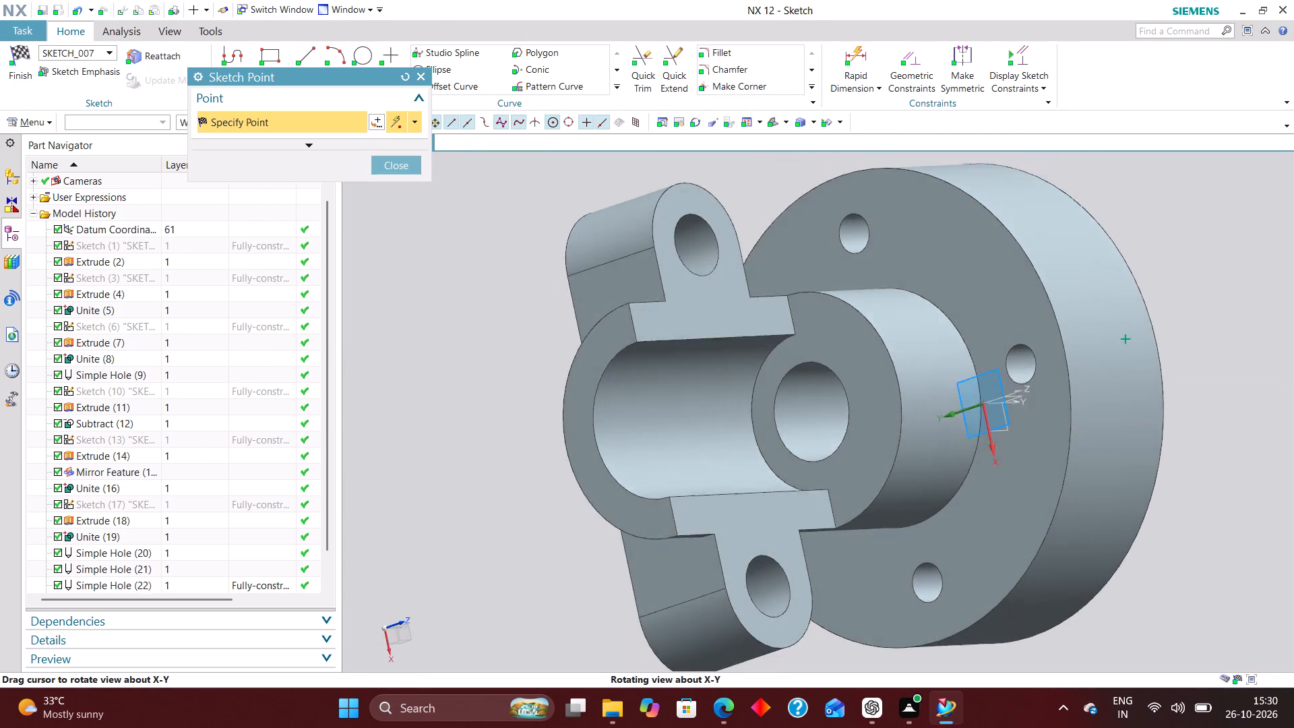
middle_click_drag(677, 344, 626, 271)
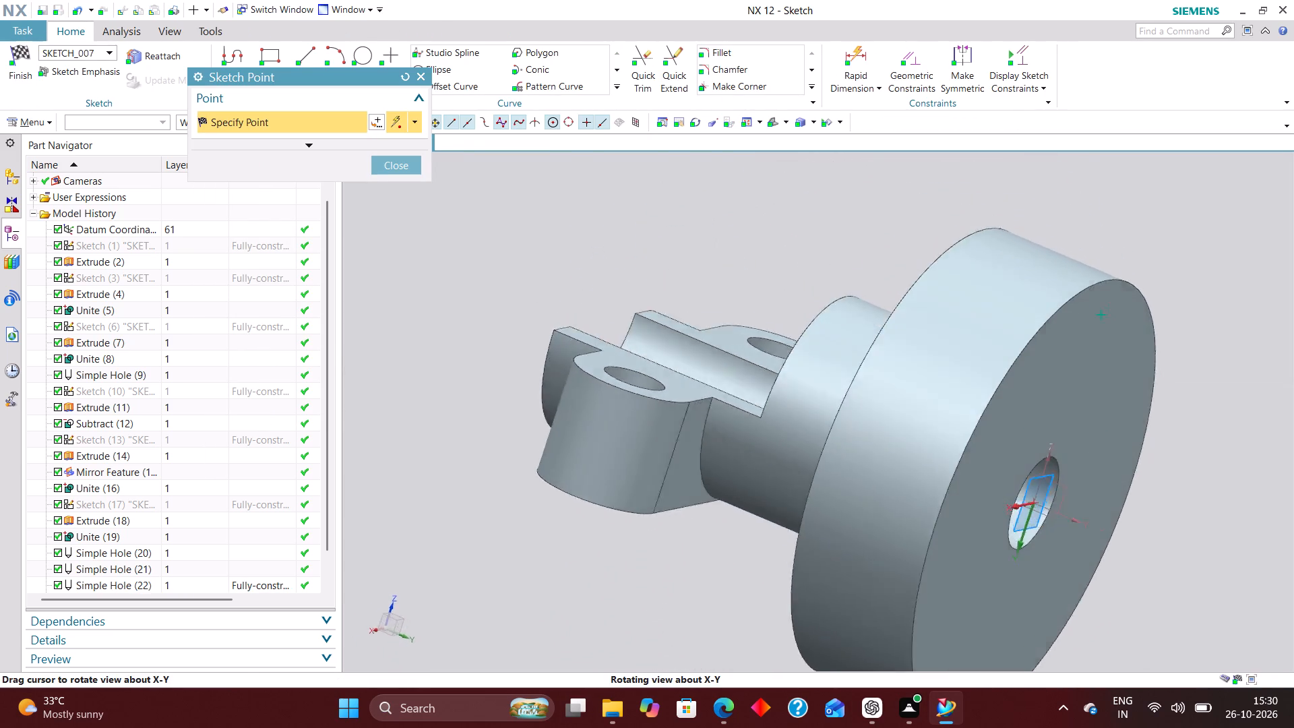
middle_click_drag(626, 271, 595, 256)
middle_click_drag(595, 256, 586, 255)
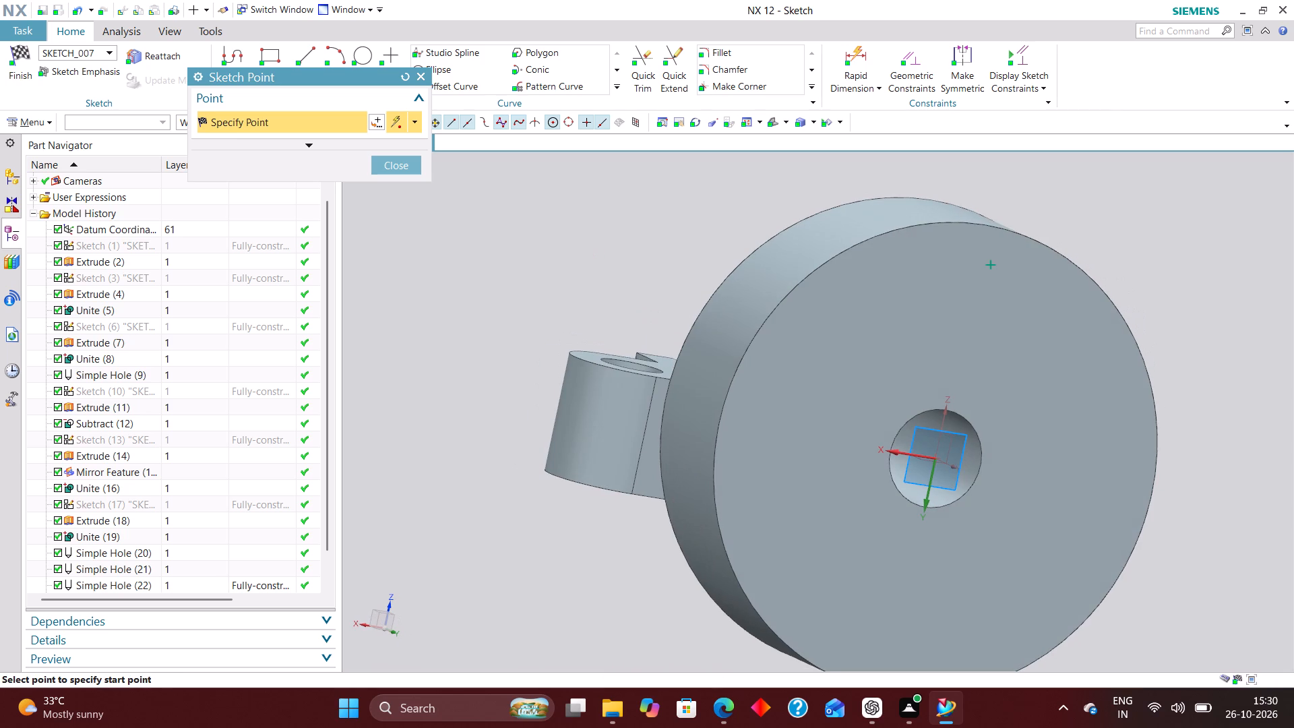
scroll(586, 255, "up", 1)
scroll(576, 273, "down", 2)
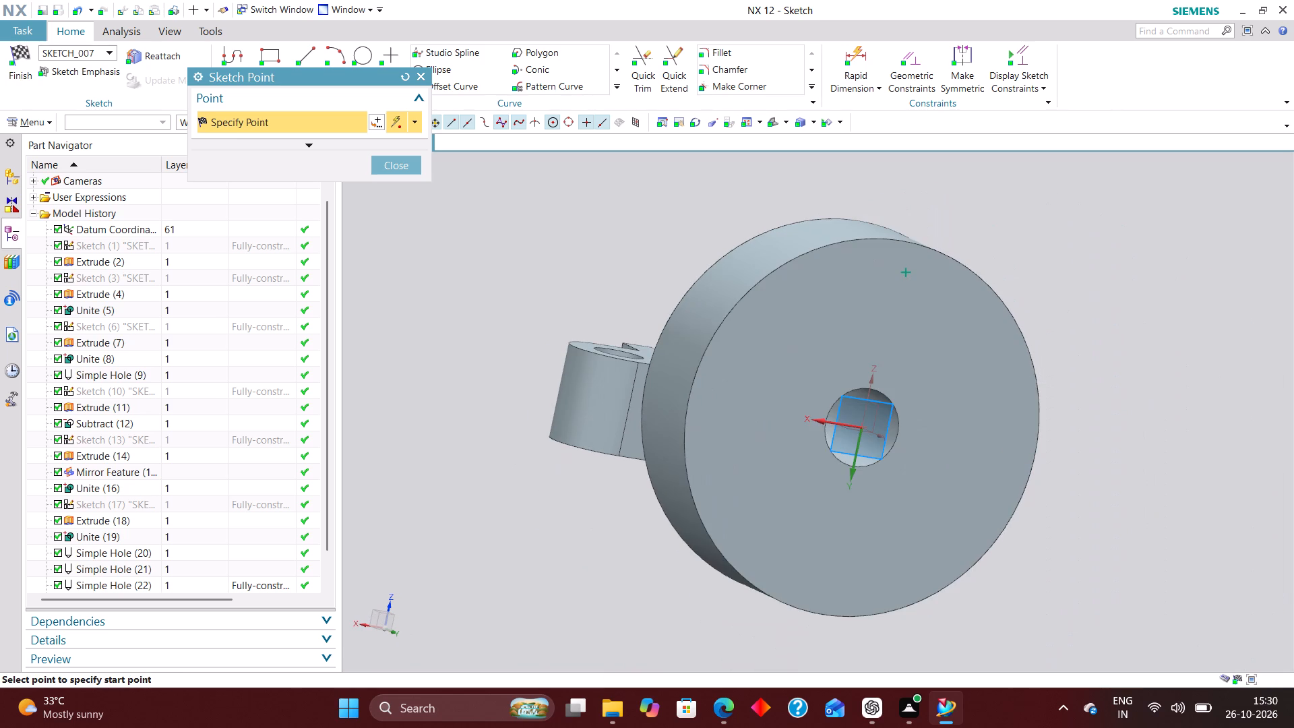
middle_click_drag(593, 291, 670, 351)
middle_click_drag(635, 315, 606, 299)
middle_click_drag(606, 299, 538, 274)
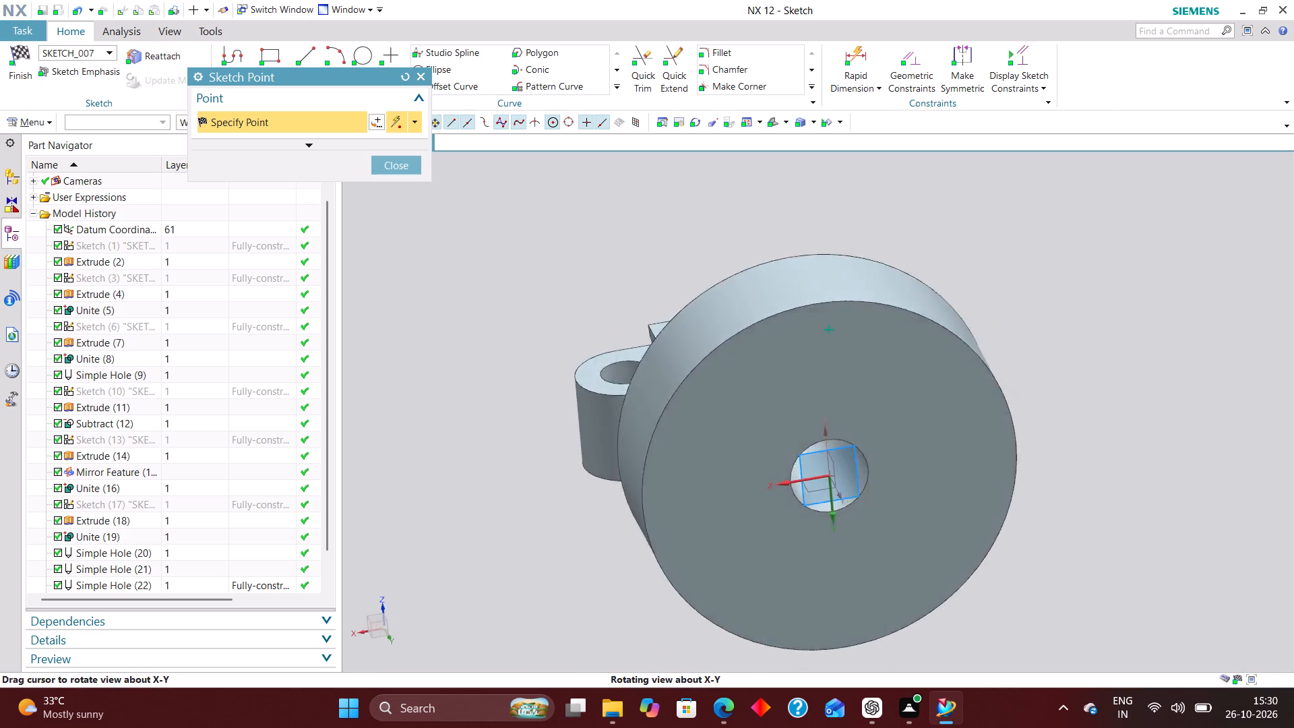
middle_click_drag(538, 274, 537, 255)
scroll(537, 255, "up", 1)
right_click_drag(1154, 242, 1086, 247)
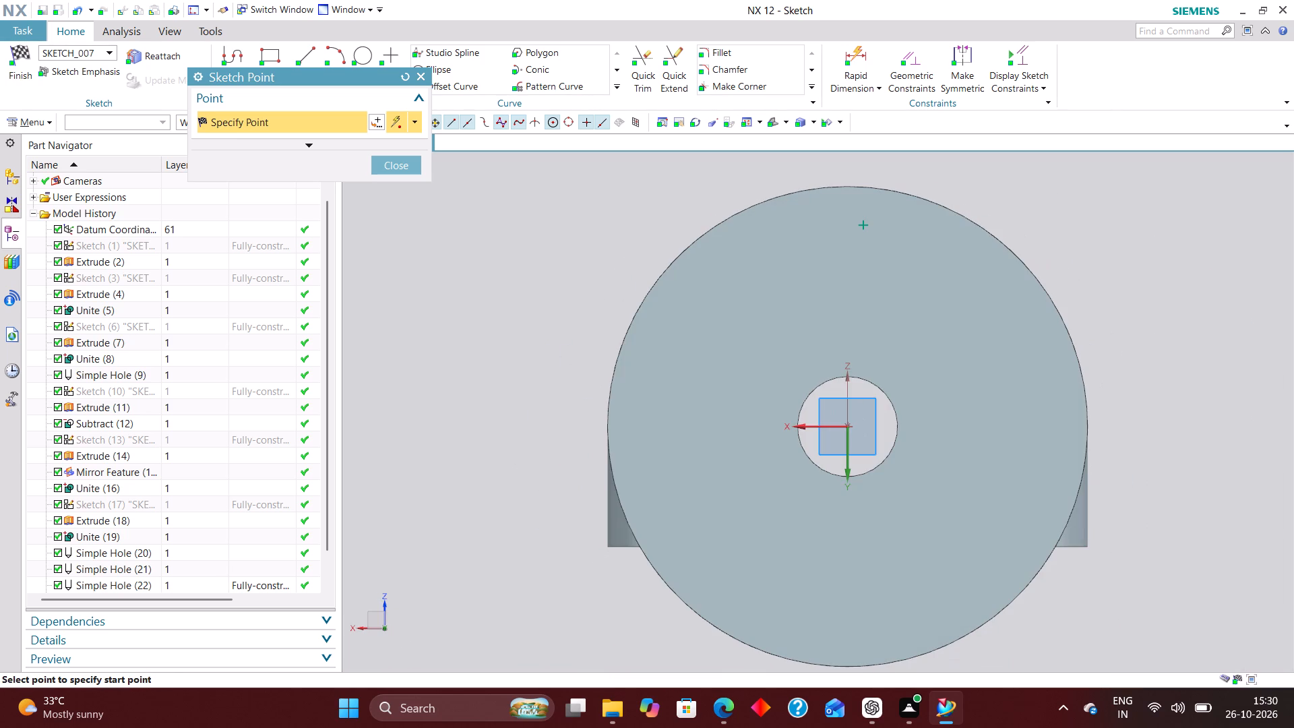
left_click(399, 158)
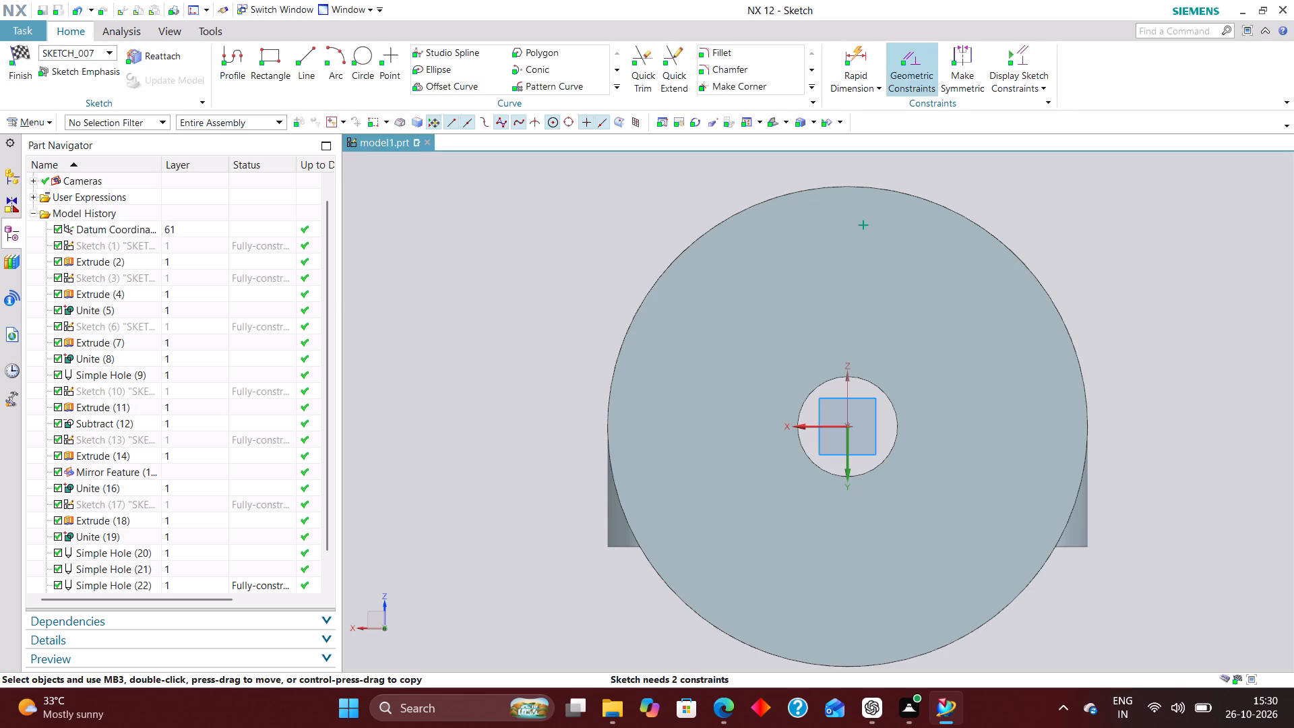
Constrain the hole's sketch point onto the vertical sketch axis through the flange centre.
left_click(916, 61)
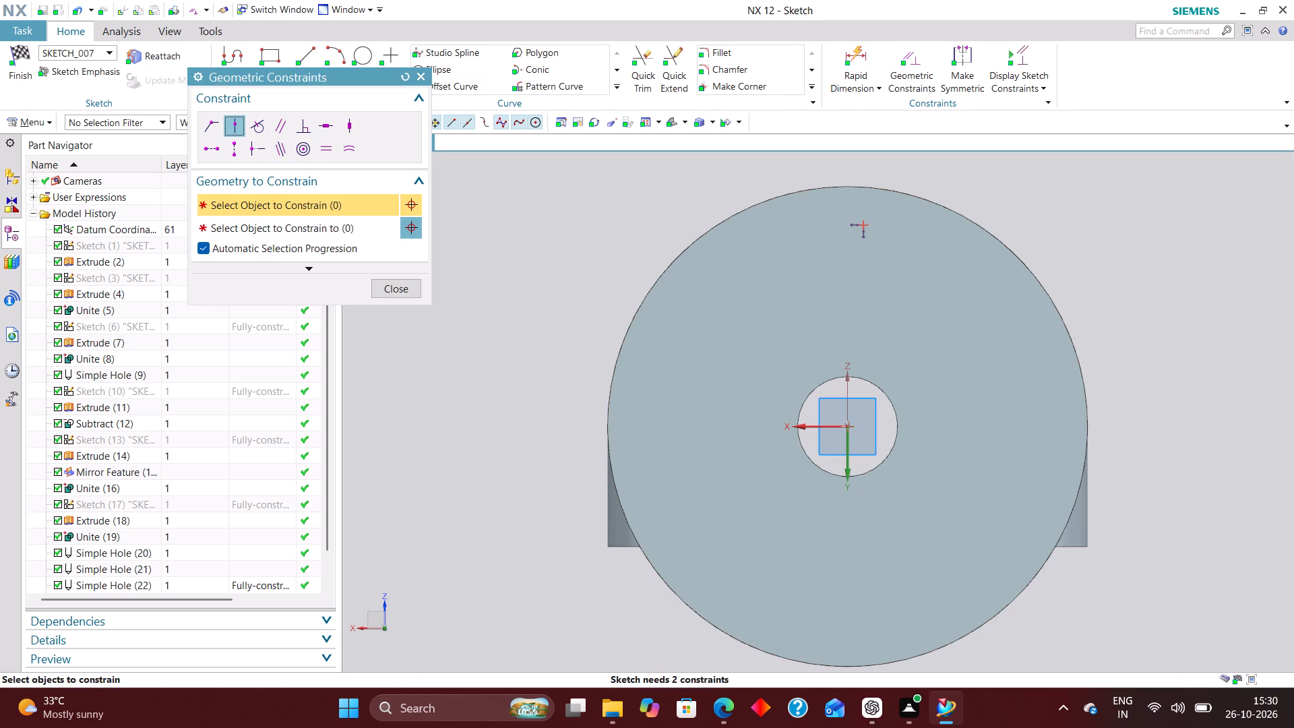
left_click(866, 222)
left_click(849, 454)
Dimension the hole point 45 mm above the horizontal sketch axis and finish the sketch.
left_click(844, 51)
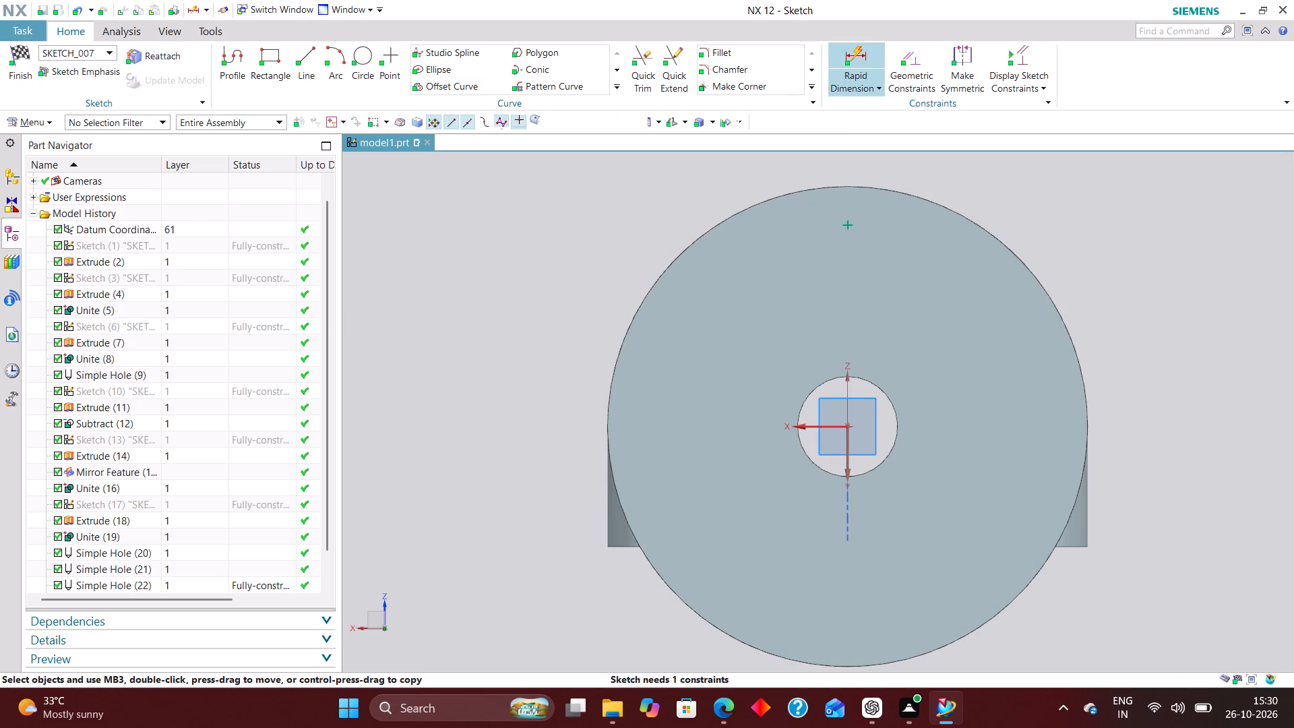
left_click(849, 457)
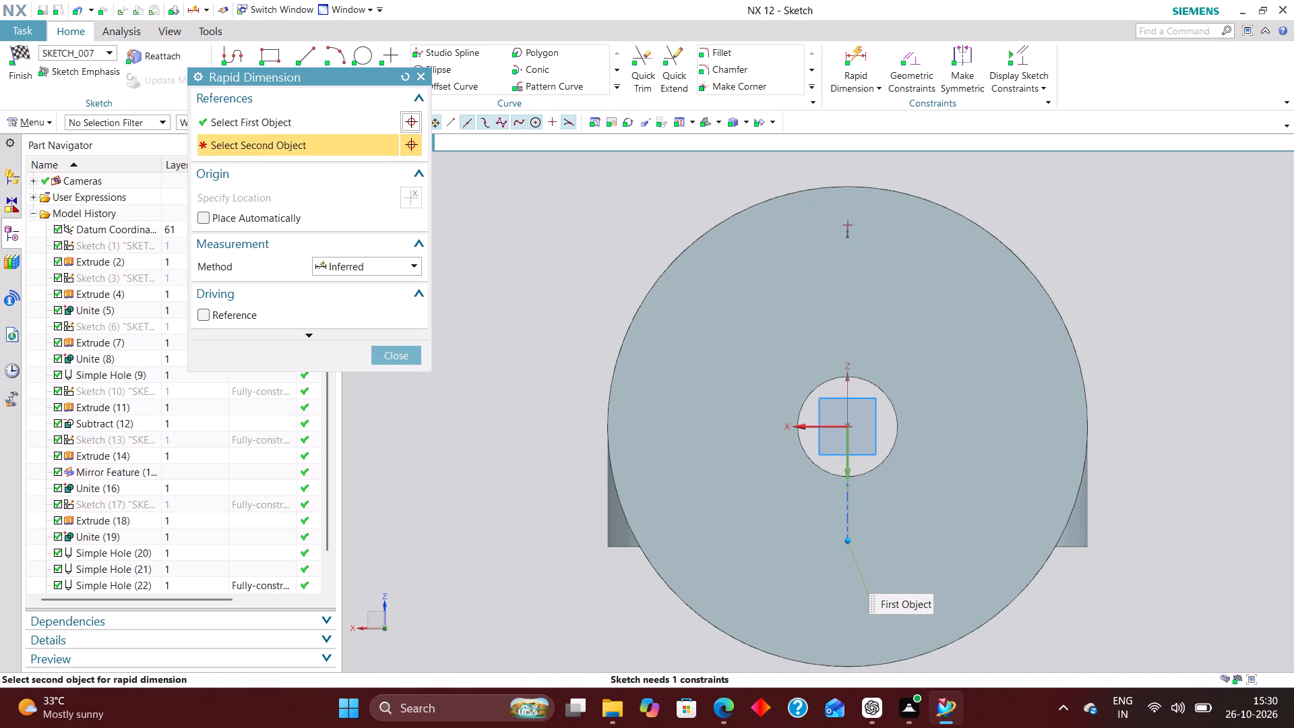
left_click(408, 75)
left_click(822, 425)
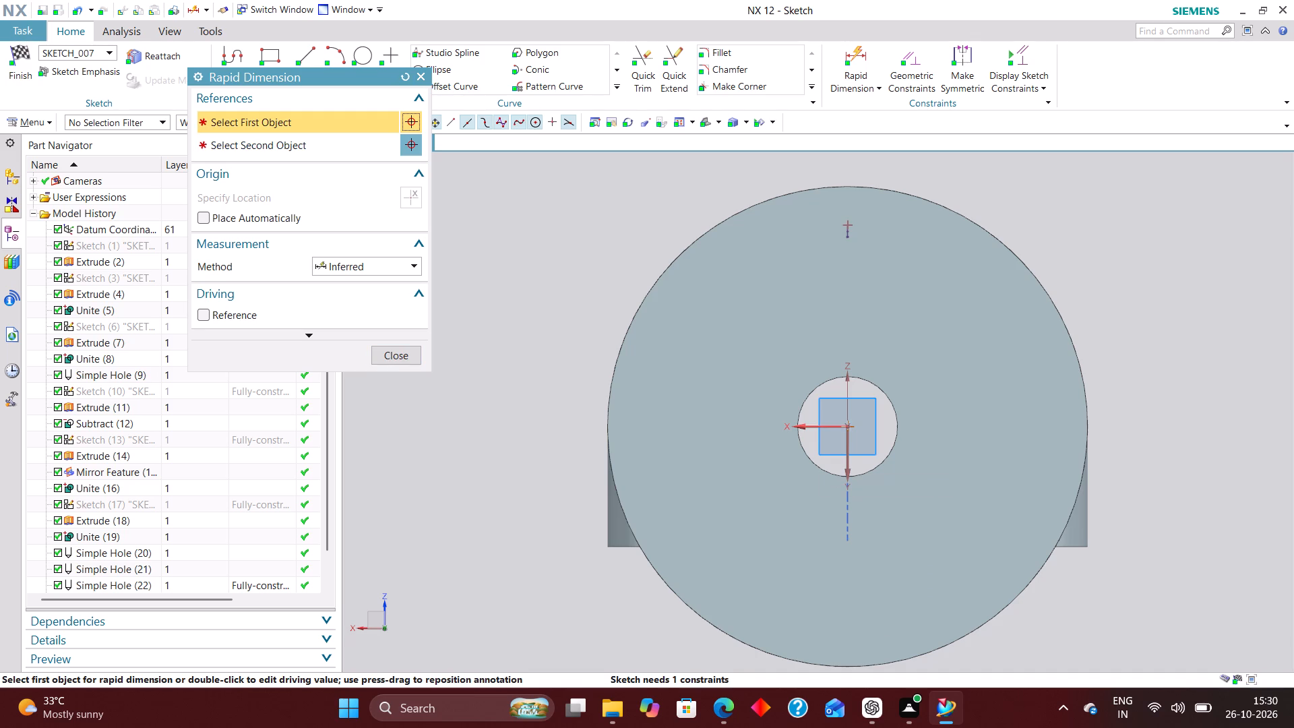
left_click(851, 220)
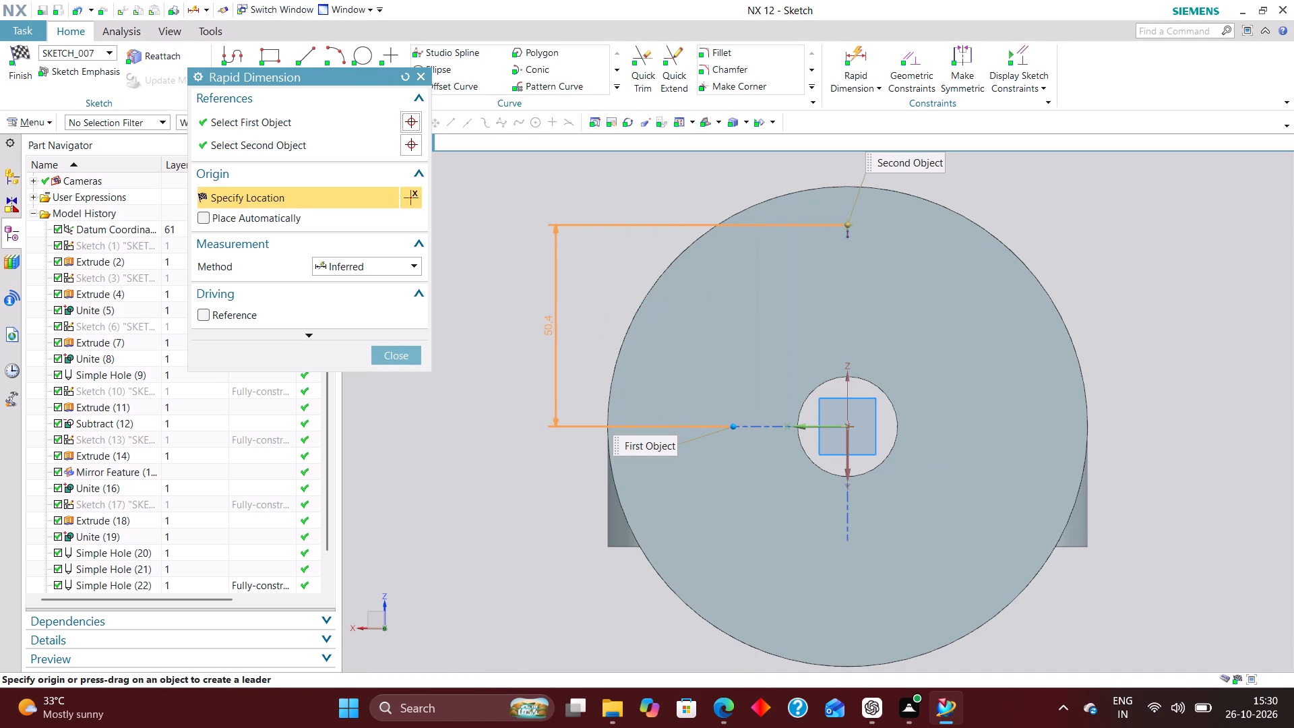
left_click(563, 312)
type("45")
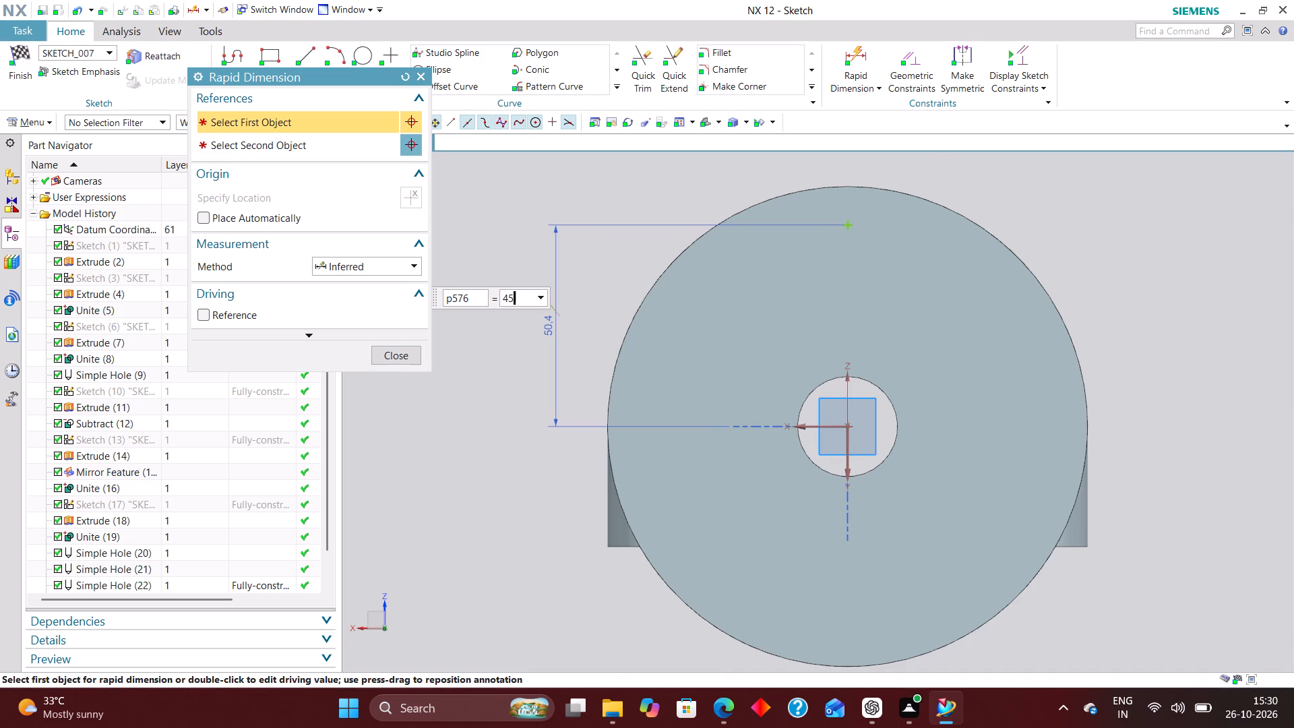
key("Return")
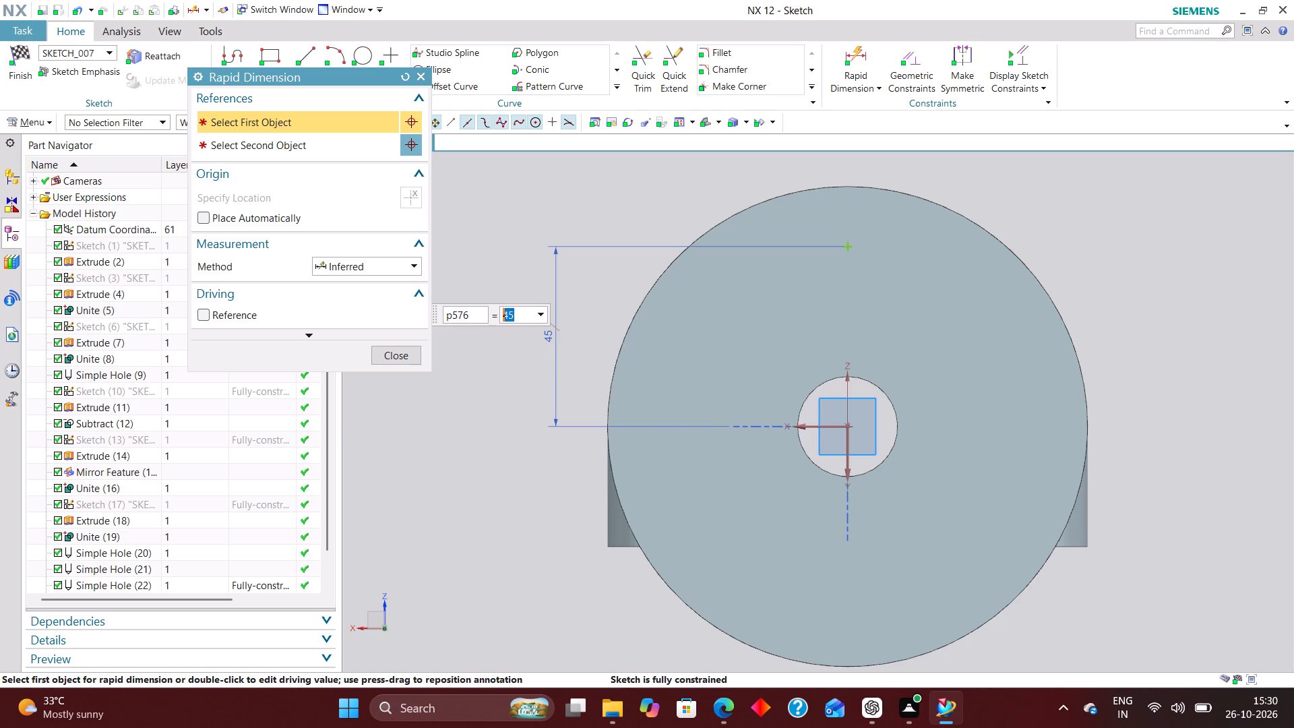
left_click(403, 357)
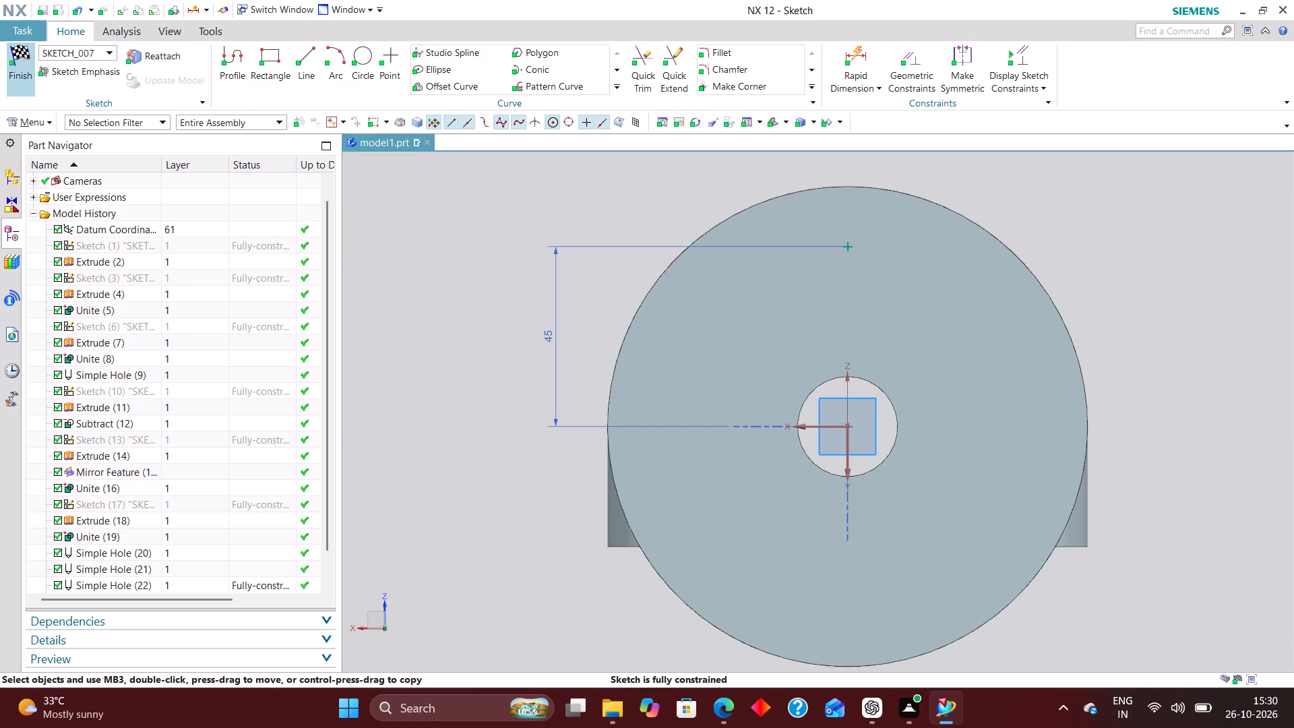
left_click(30, 50)
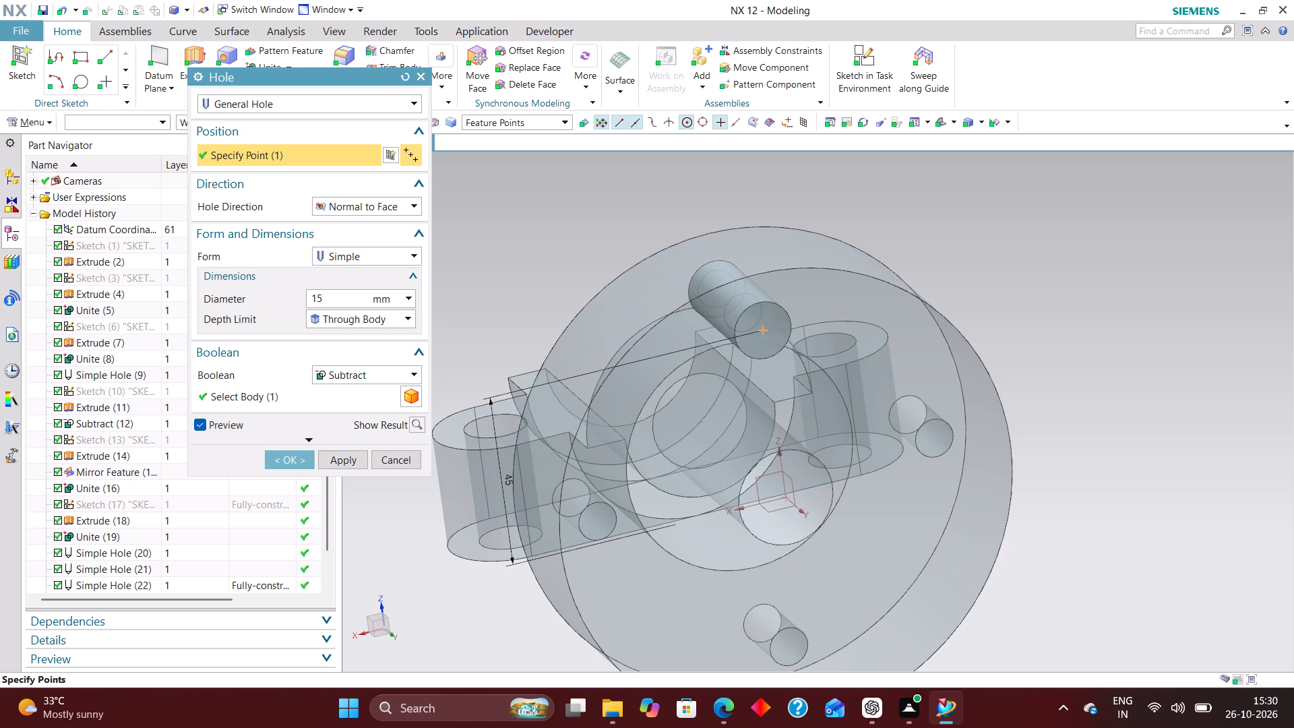
Limit the 15 mm flange hole to a depth value of 15 mm with a 0° tip angle and create it.
middle_click_drag(1126, 543, 1145, 537)
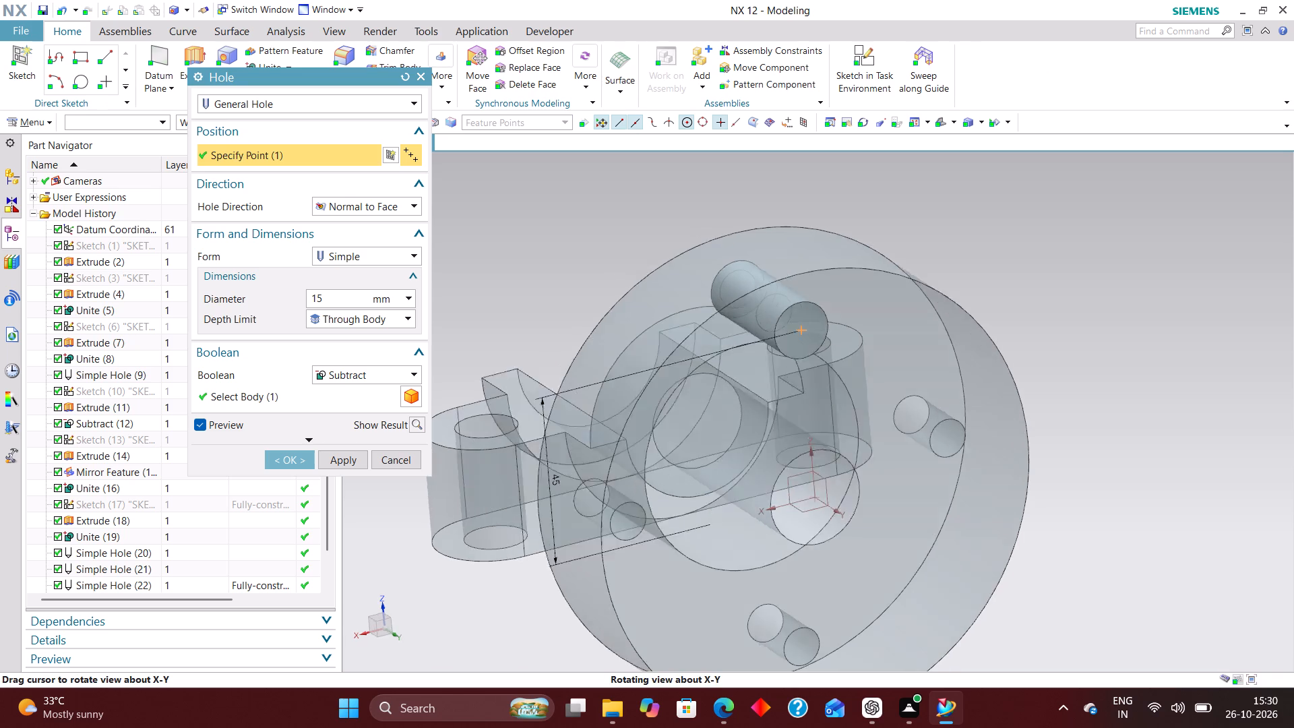
middle_click_drag(1145, 537, 1177, 531)
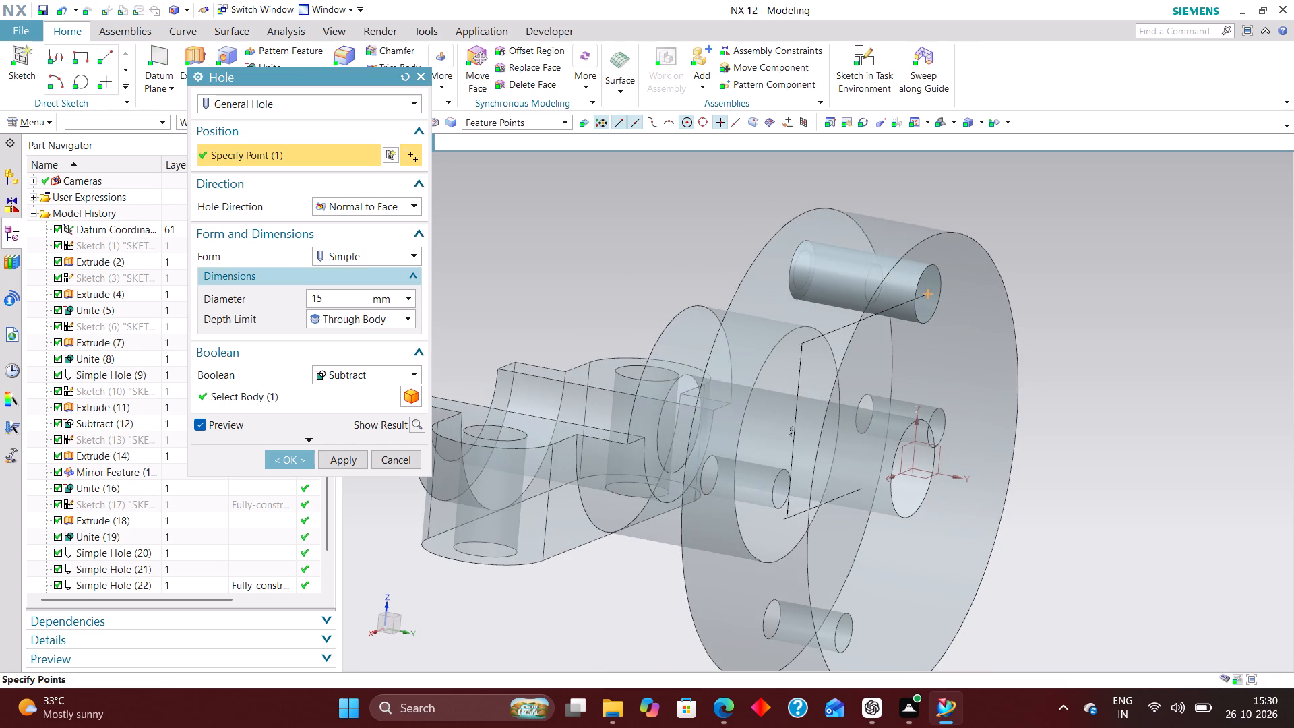
left_click(390, 317)
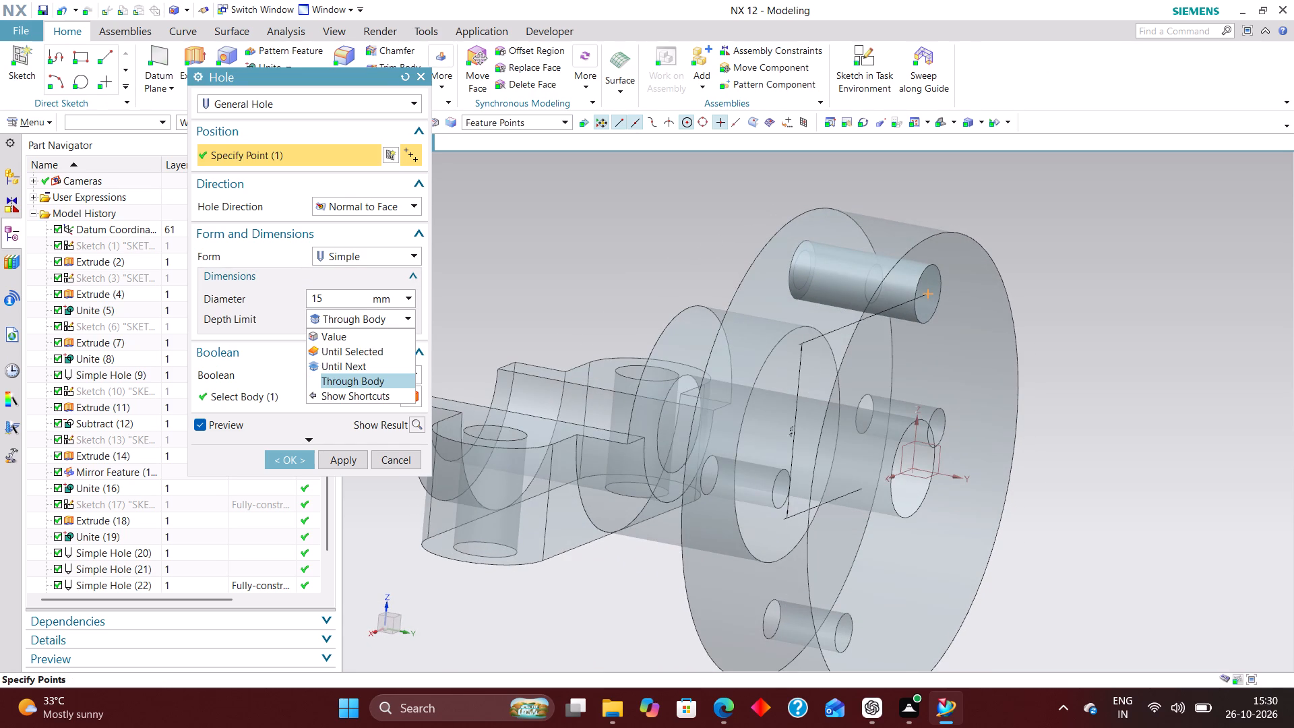
left_click(366, 337)
left_click_drag(347, 340, 250, 339)
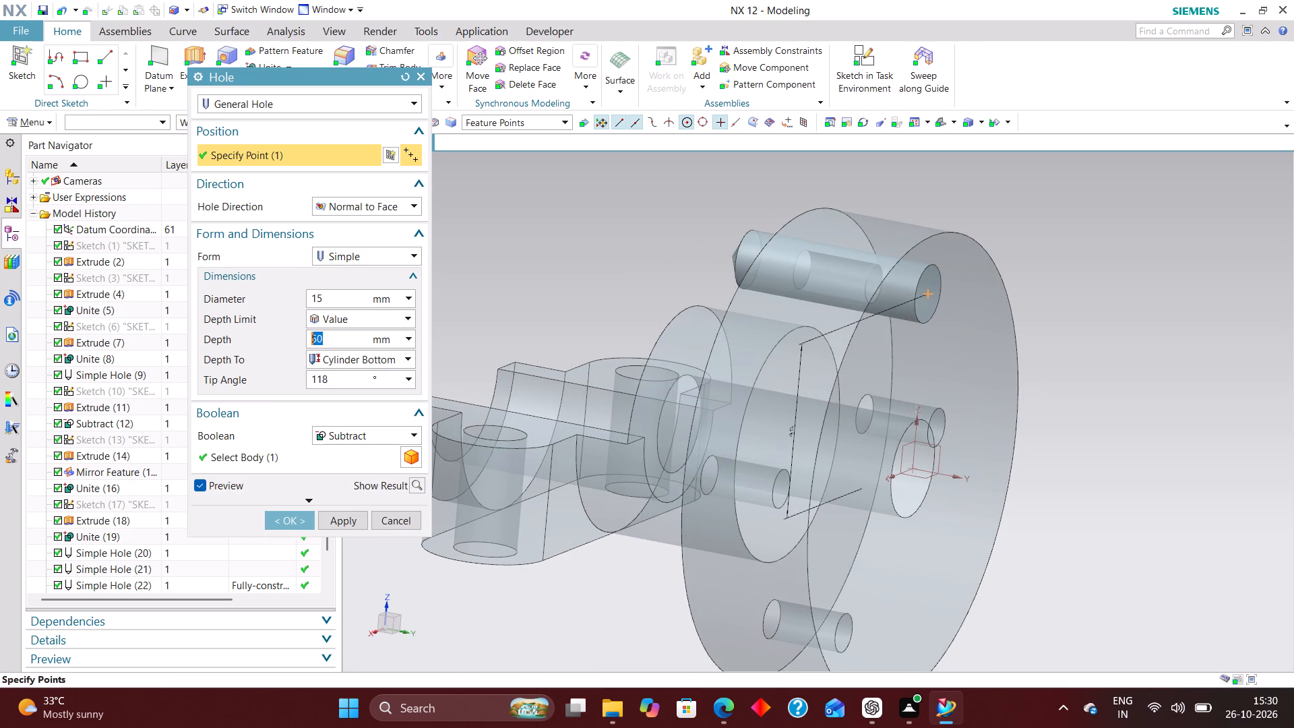
left_click_drag(250, 339, 240, 338)
type("15")
key("Return")
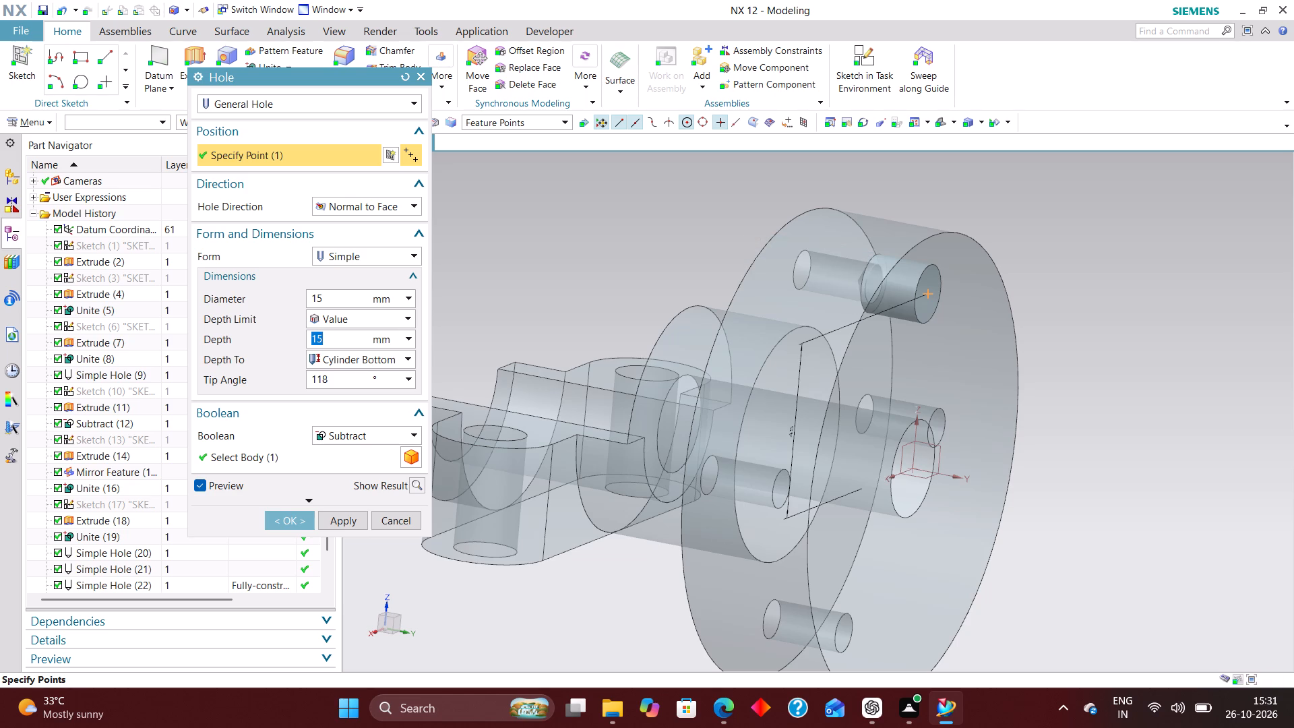
left_click_drag(342, 382, 232, 380)
key("0")
key("Return")
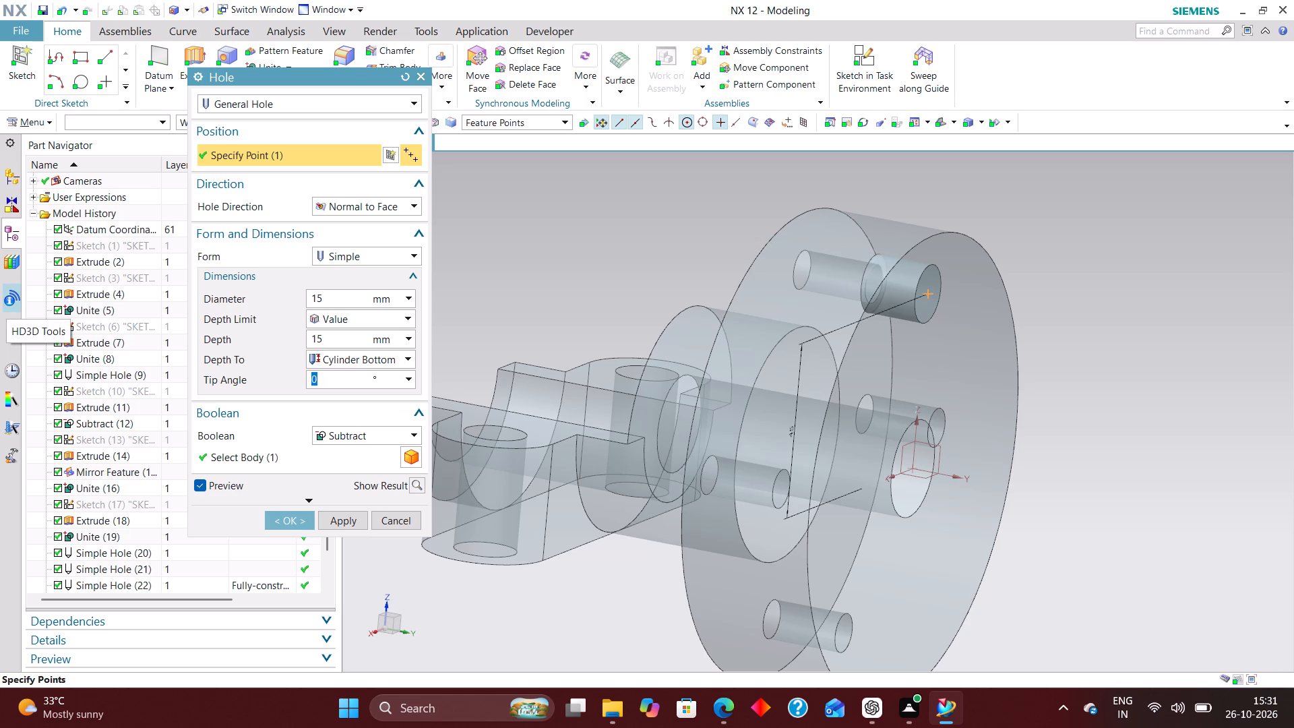
left_click(278, 516)
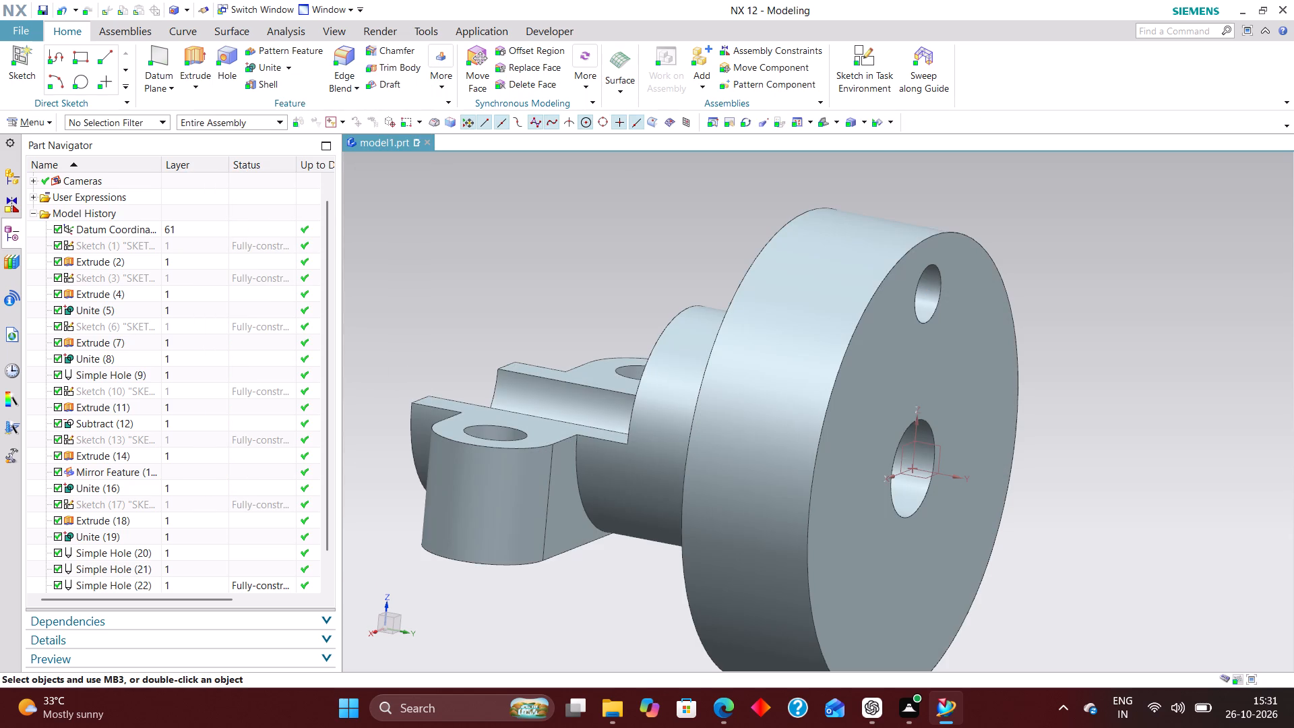
Examine the new flat-bottomed hole in the large flange's outer face from several angles.
middle_click_drag(1194, 515, 1107, 508)
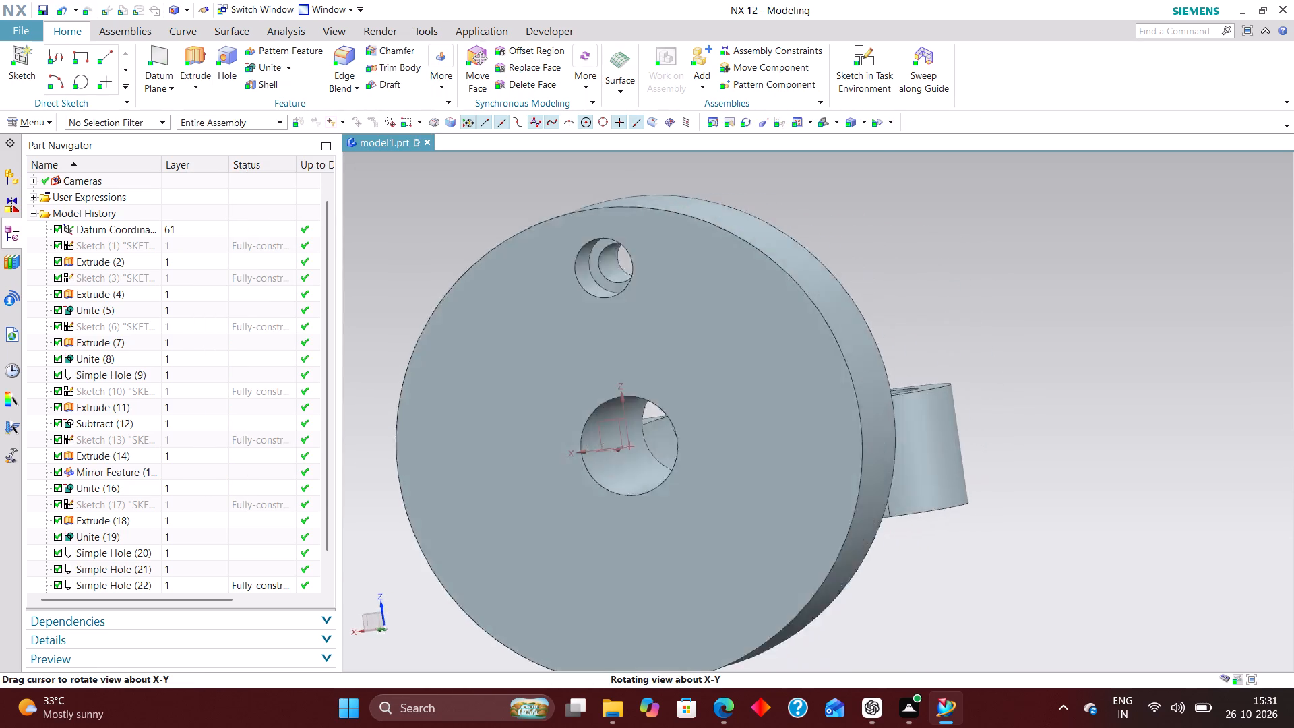
middle_click_drag(1107, 508, 832, 503)
middle_click_drag(793, 495, 792, 495)
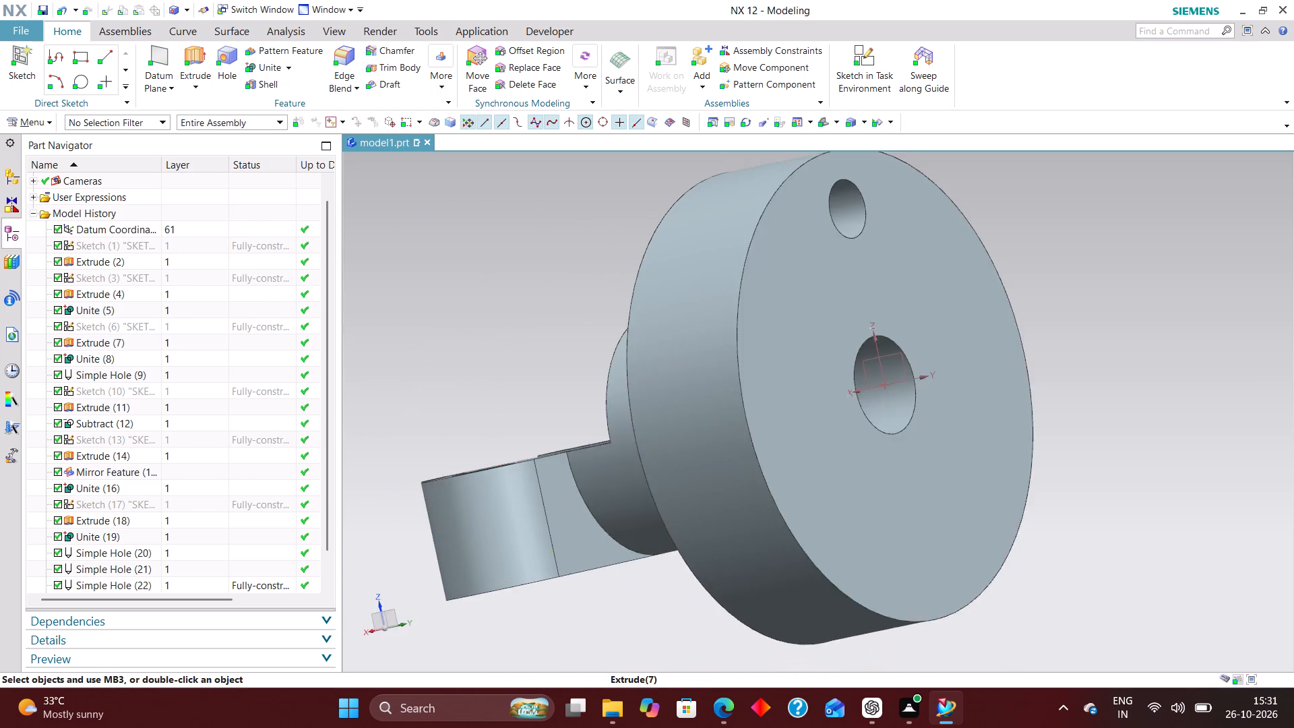
middle_click_drag(792, 495, 730, 468)
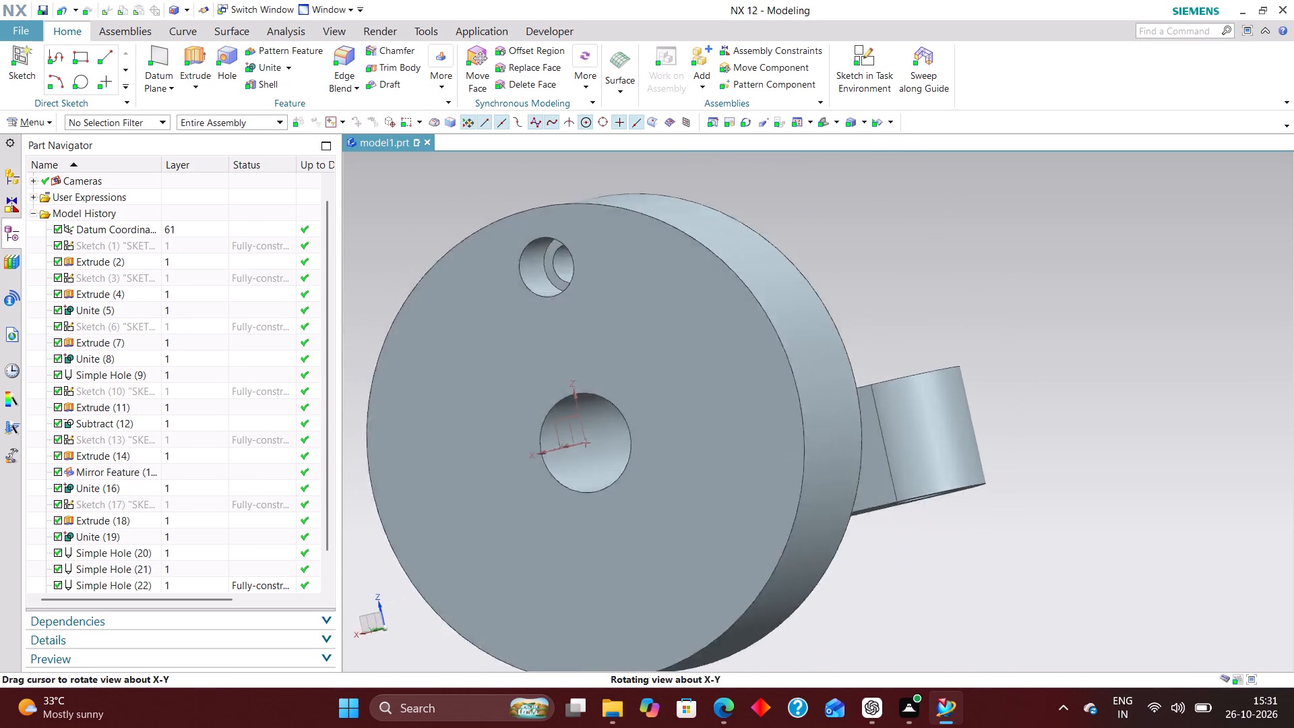
middle_click_drag(730, 468, 768, 495)
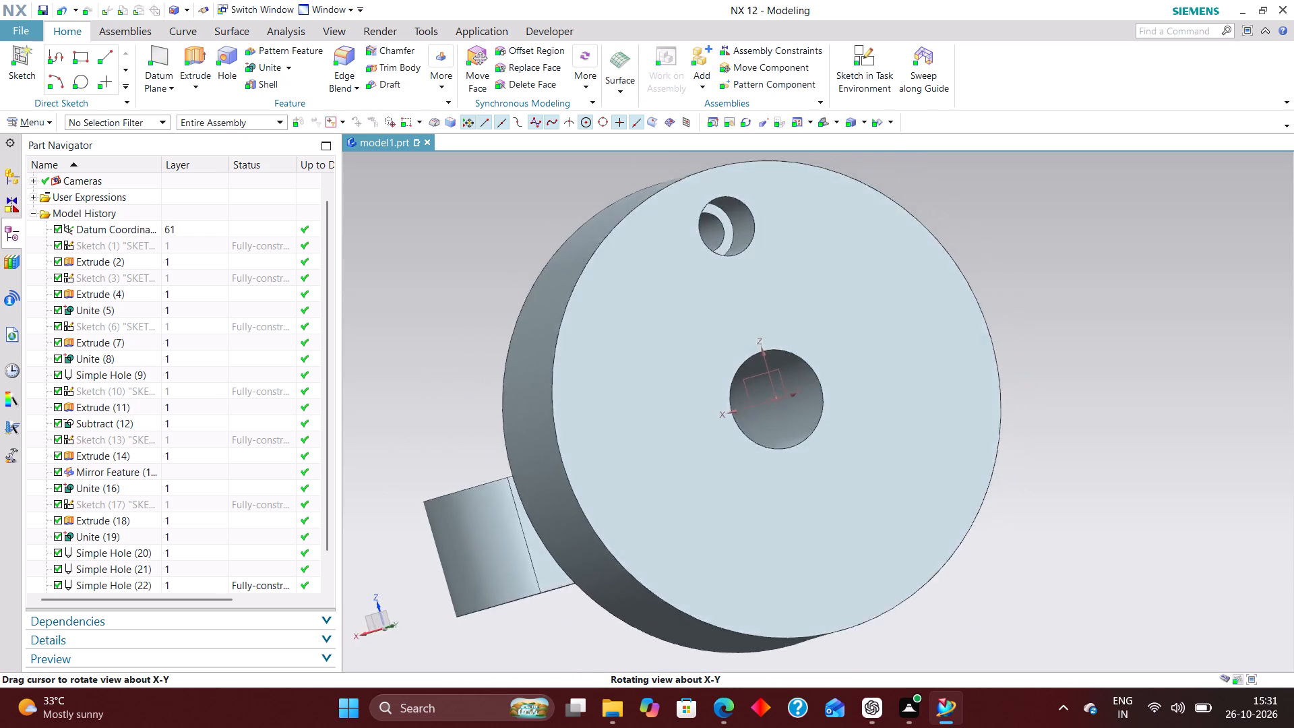
middle_click_drag(768, 495, 780, 472)
middle_click_drag(780, 472, 763, 510)
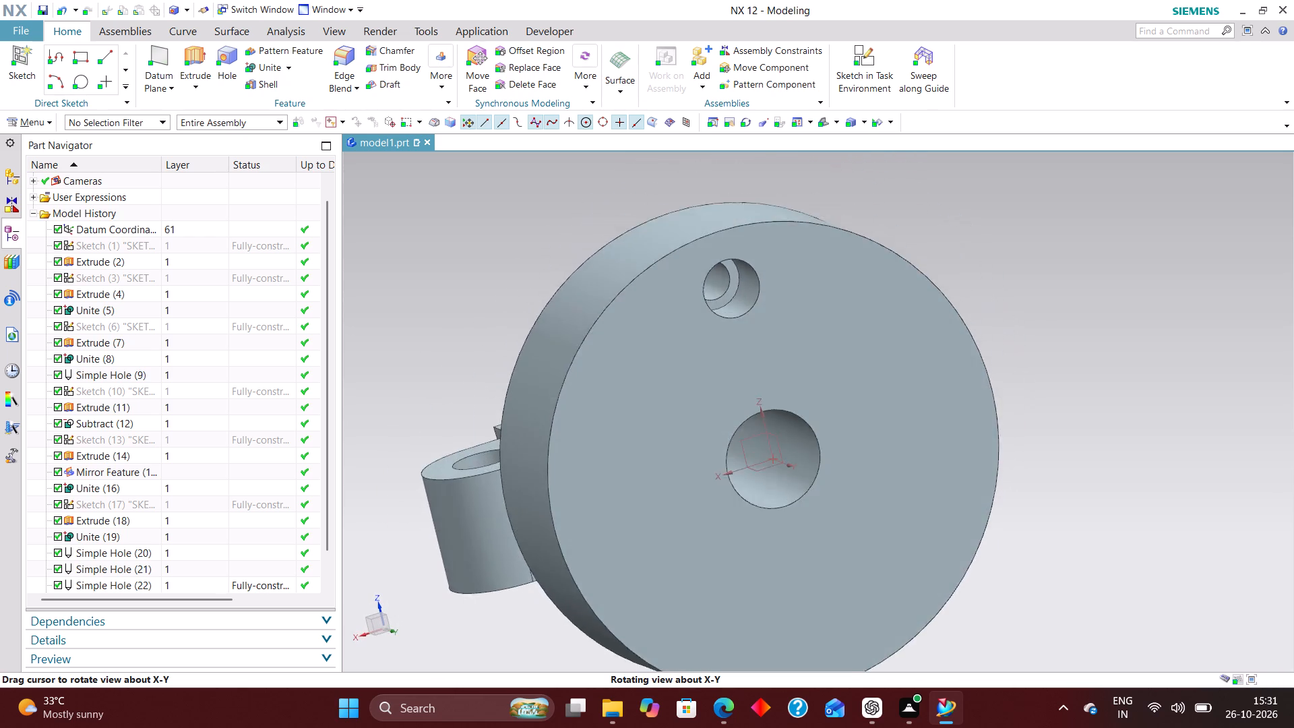
middle_click_drag(763, 510, 776, 502)
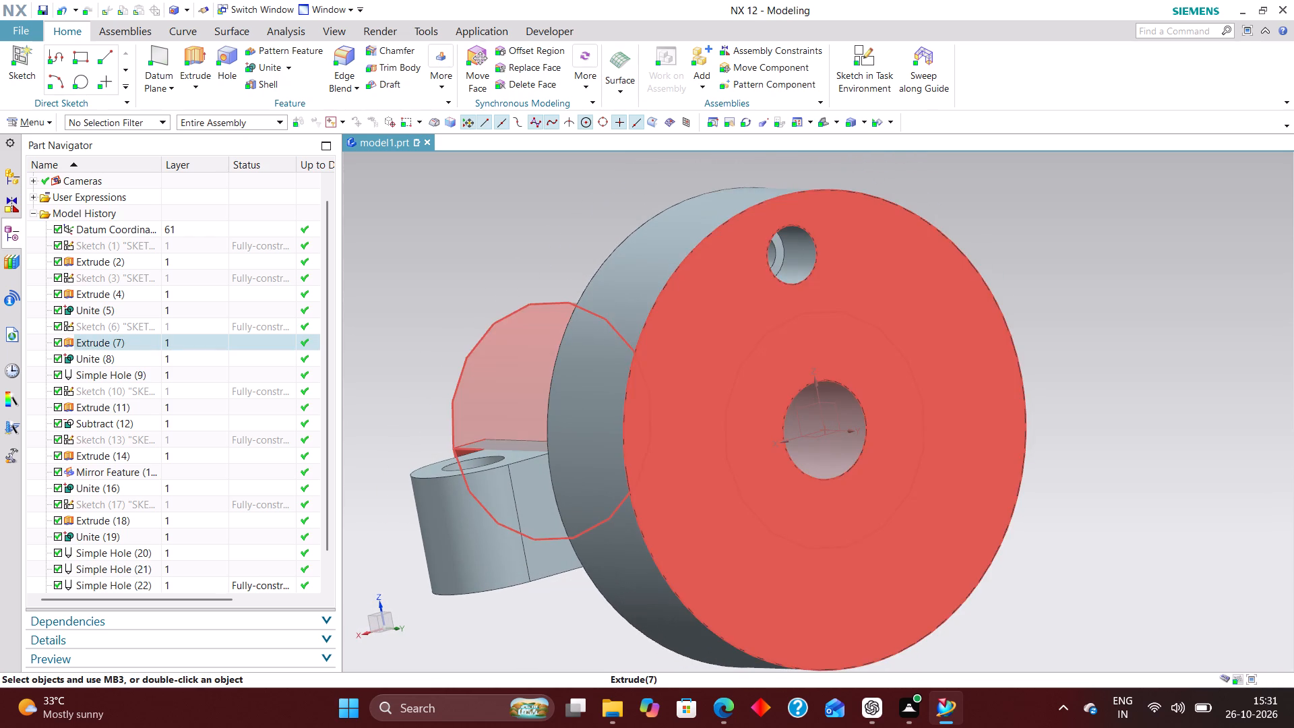
left_click(810, 247)
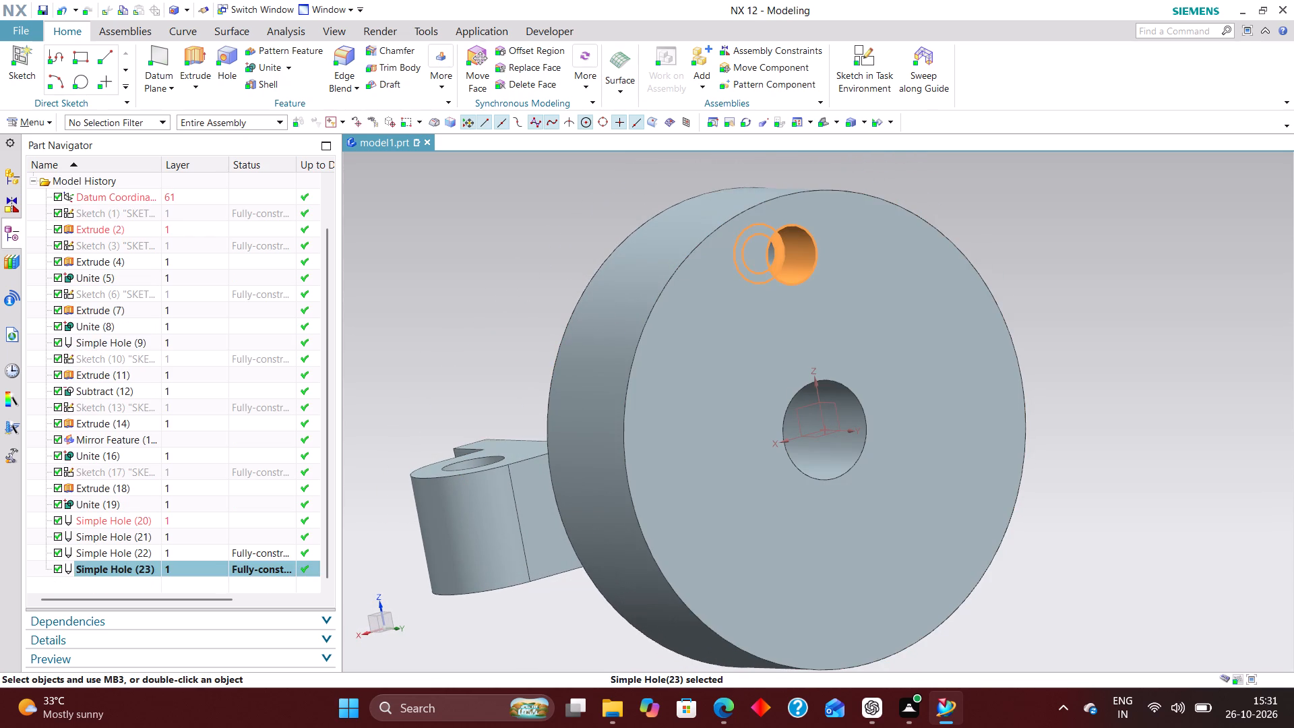
left_click(442, 303)
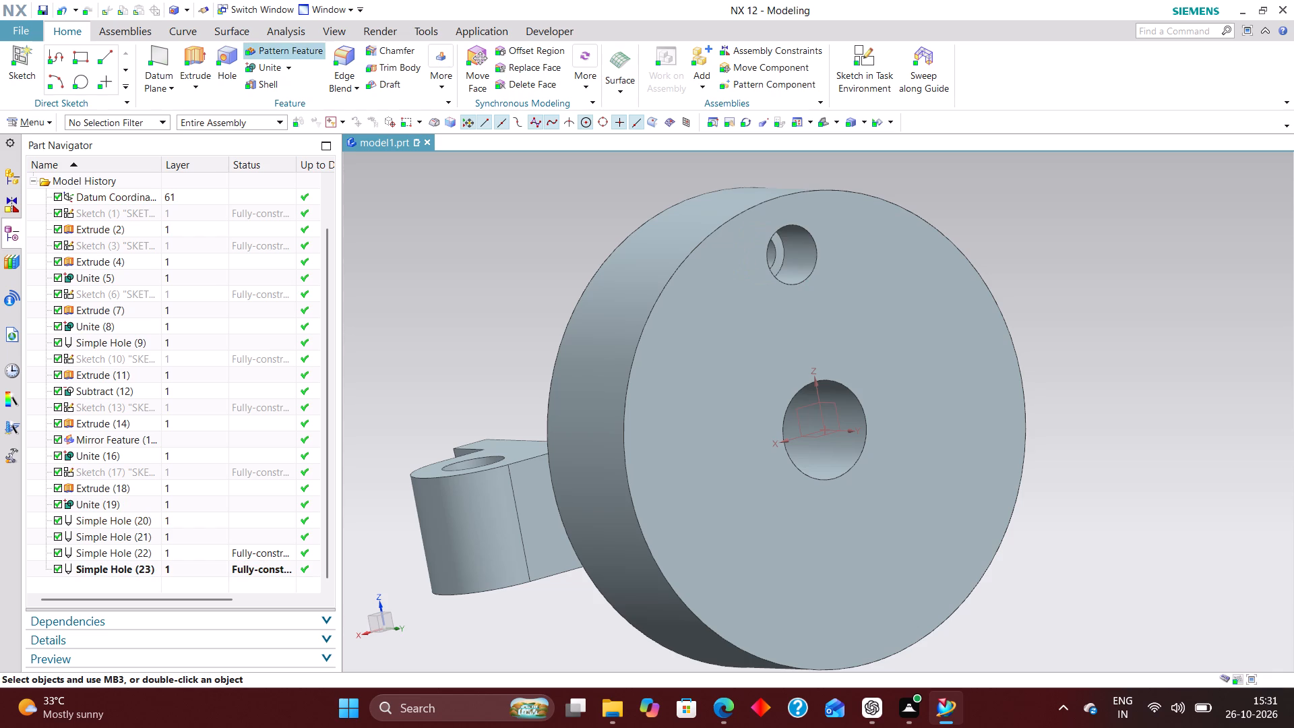
Start a circular feature pattern of the 15 mm flat-bottomed flange hole and set its count to 4.
left_click(309, 44)
left_click(812, 247)
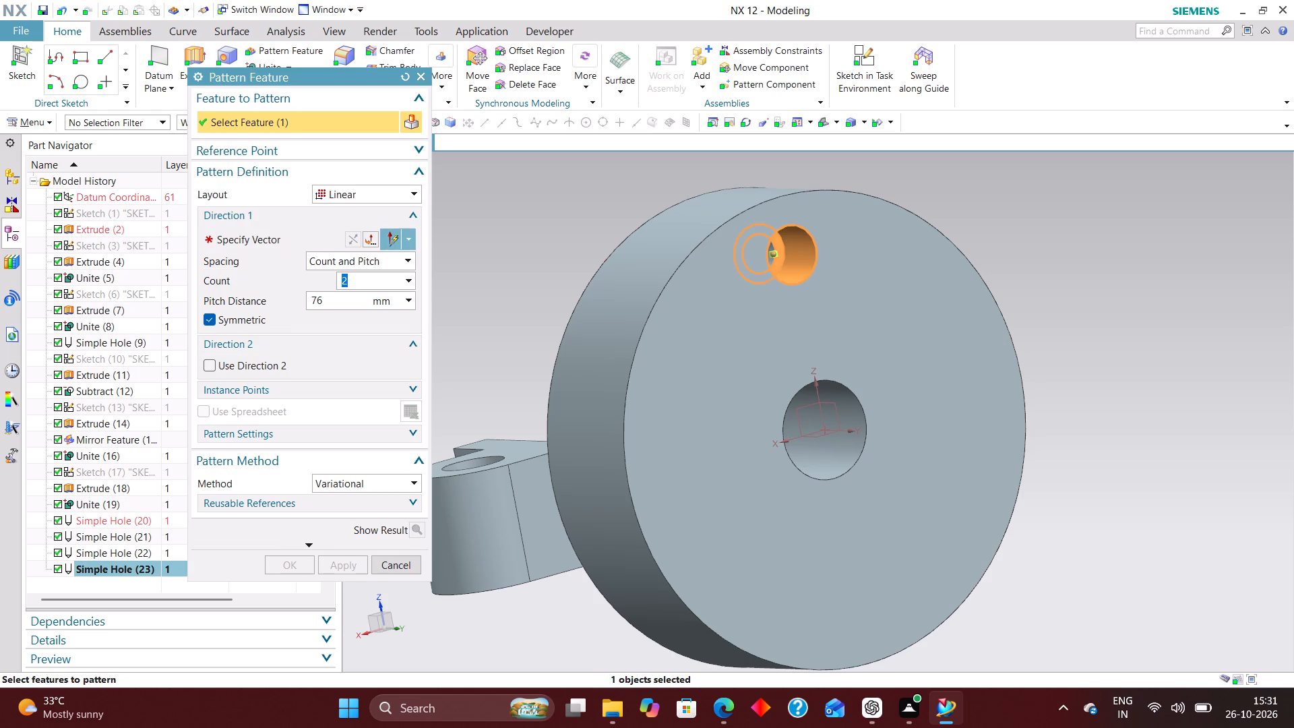
left_click(389, 193)
left_click(364, 225)
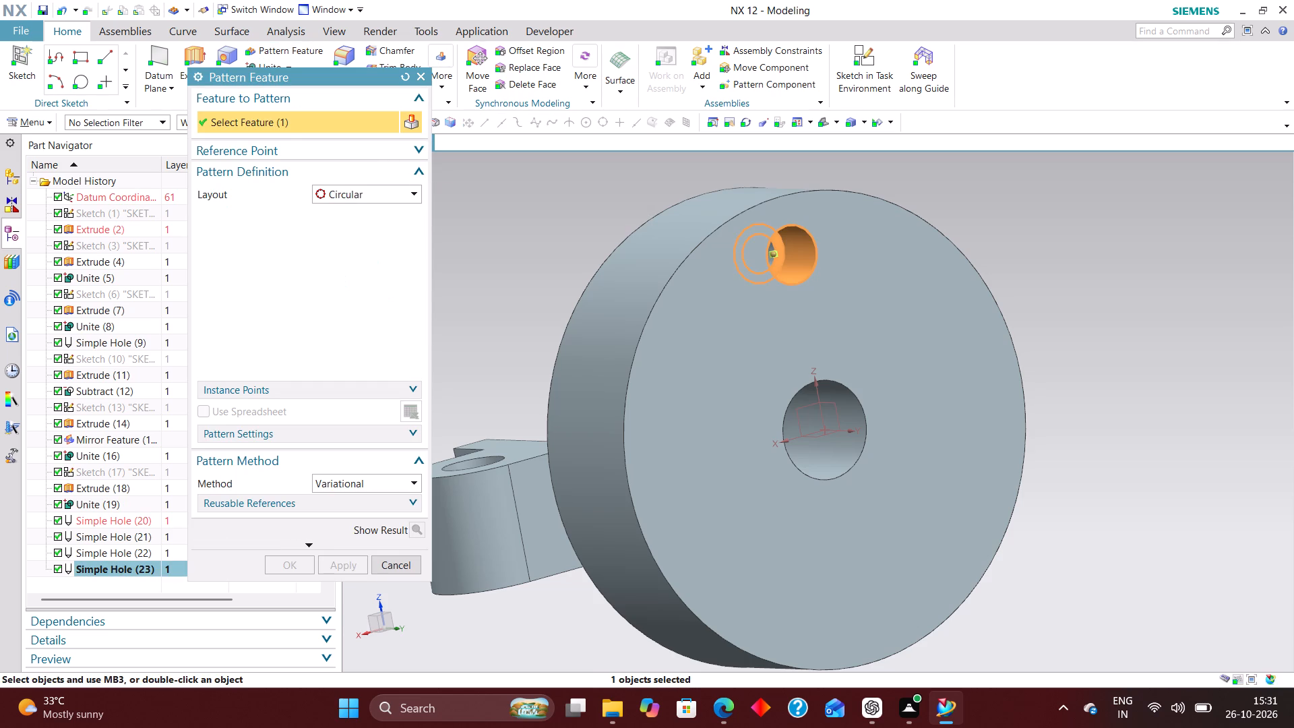
scroll(718, 371, "down", 3)
middle_click_drag(545, 335, 593, 336)
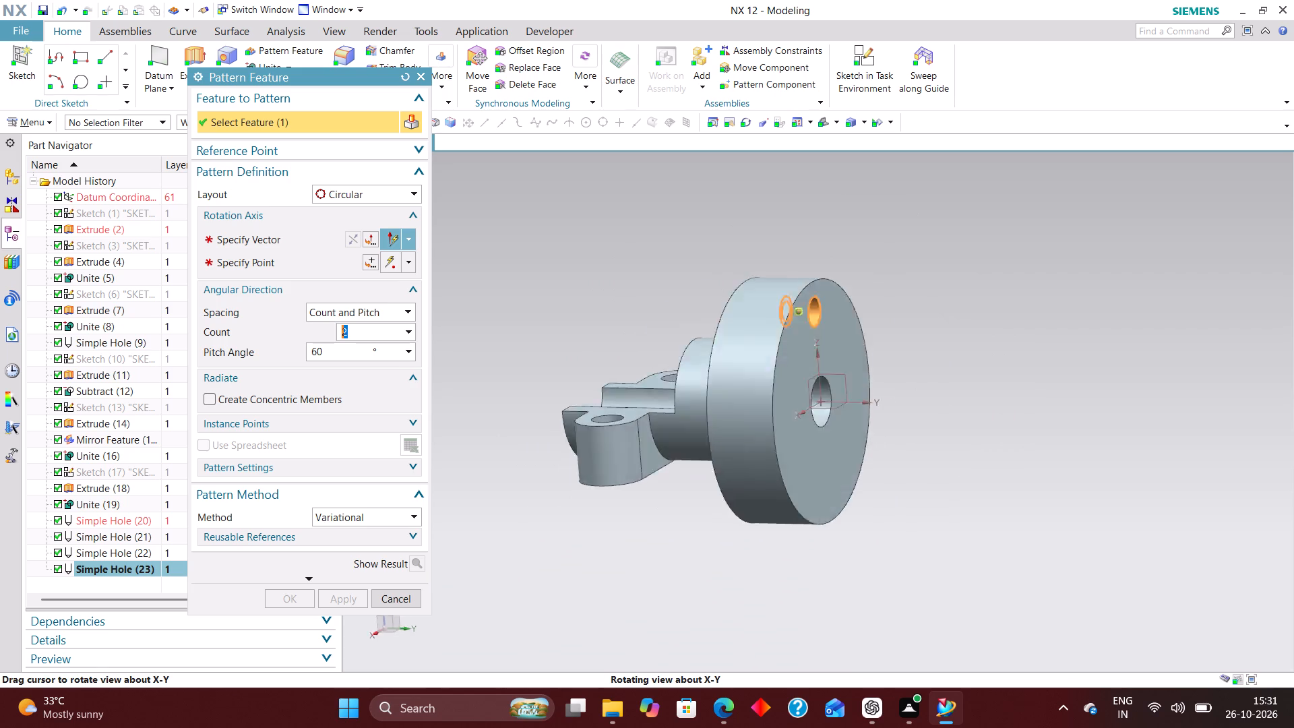
middle_click_drag(593, 336, 547, 295)
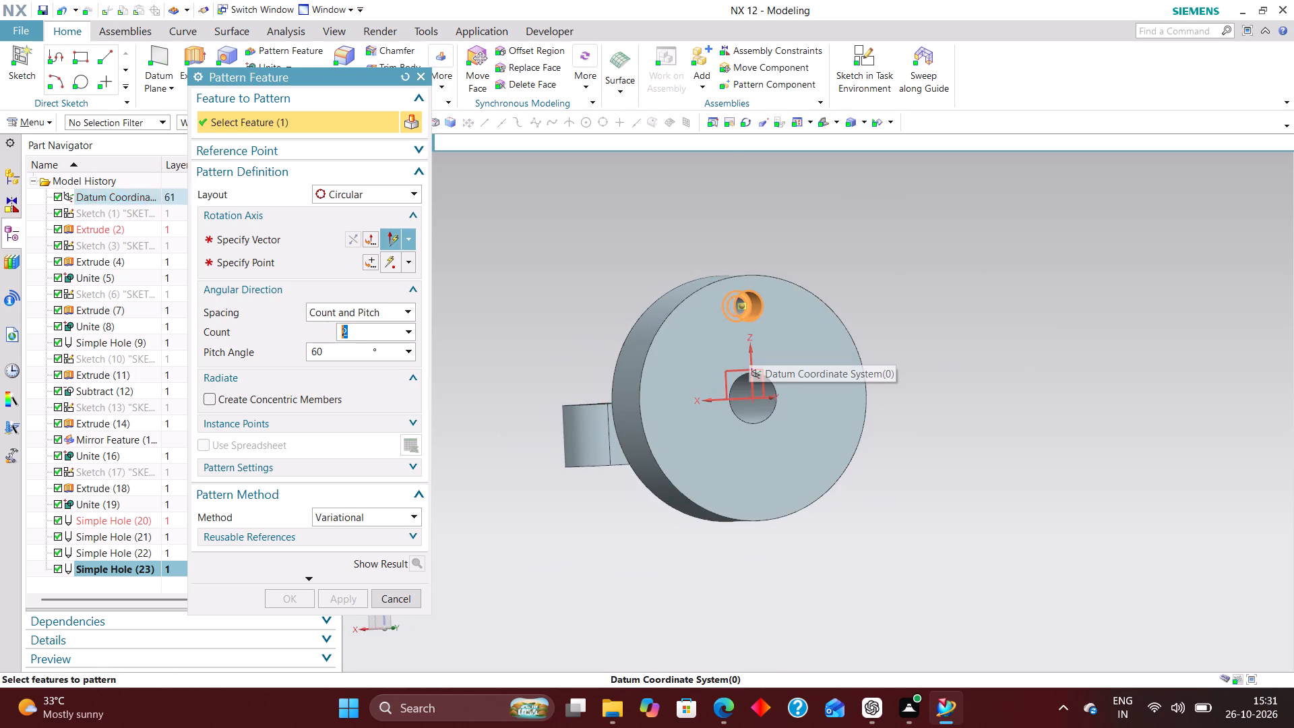
scroll(743, 367, "up", 3)
left_click(310, 243)
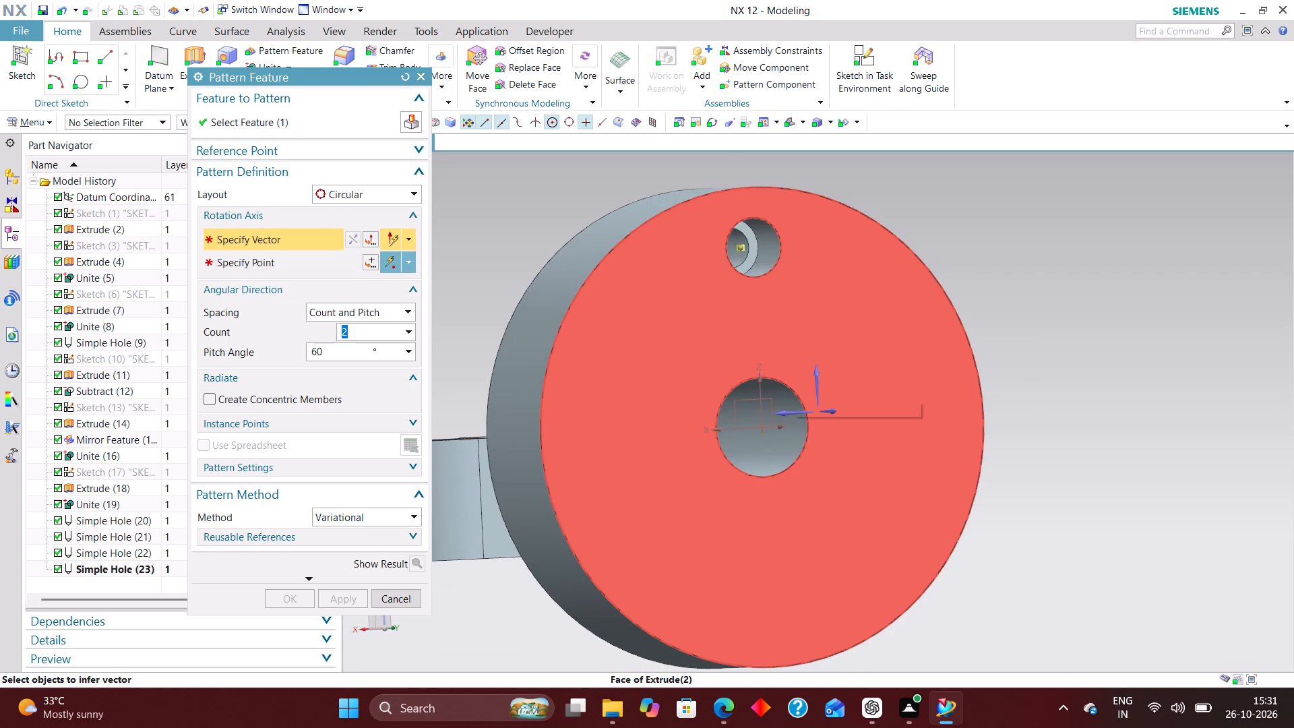
left_click(758, 372)
scroll(812, 313, "down", 1)
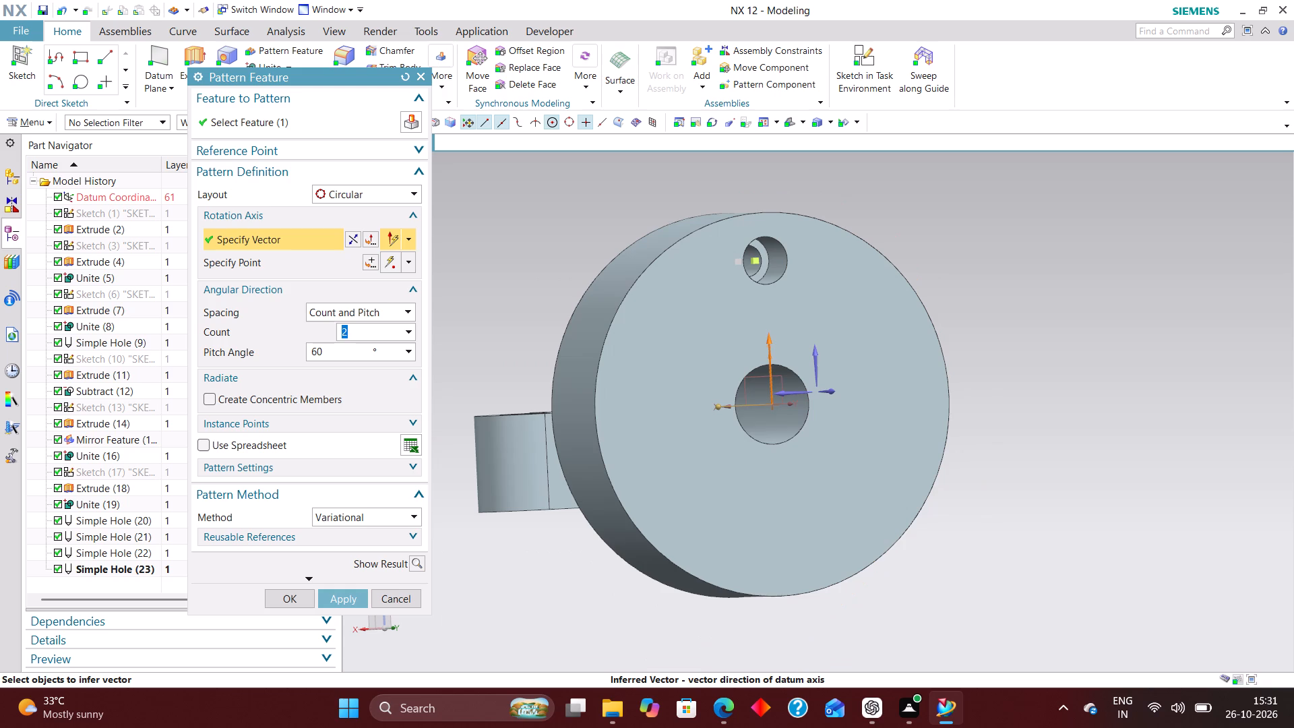
key("4")
key("Return")
Set the pattern's rotation axis to the datum Y axis through the flange centre.
middle_click_drag(952, 359, 921, 362)
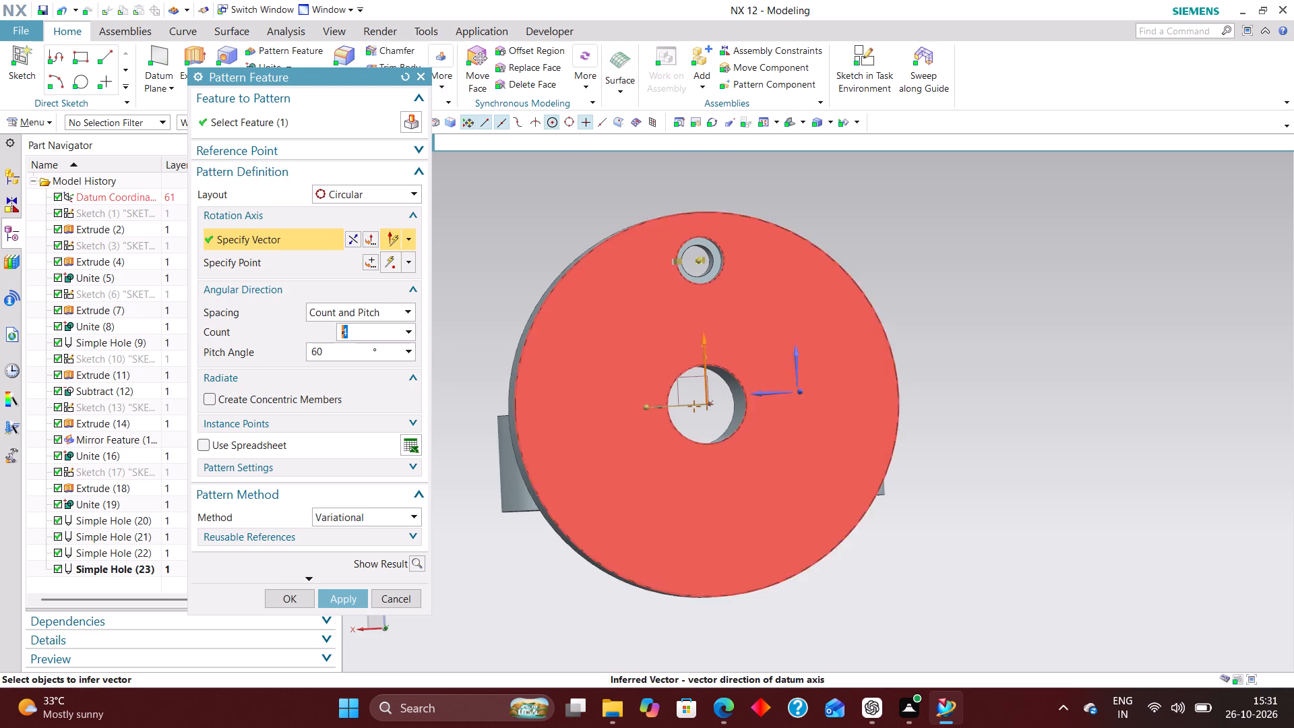
left_click(774, 392)
middle_click_drag(784, 445, 807, 445)
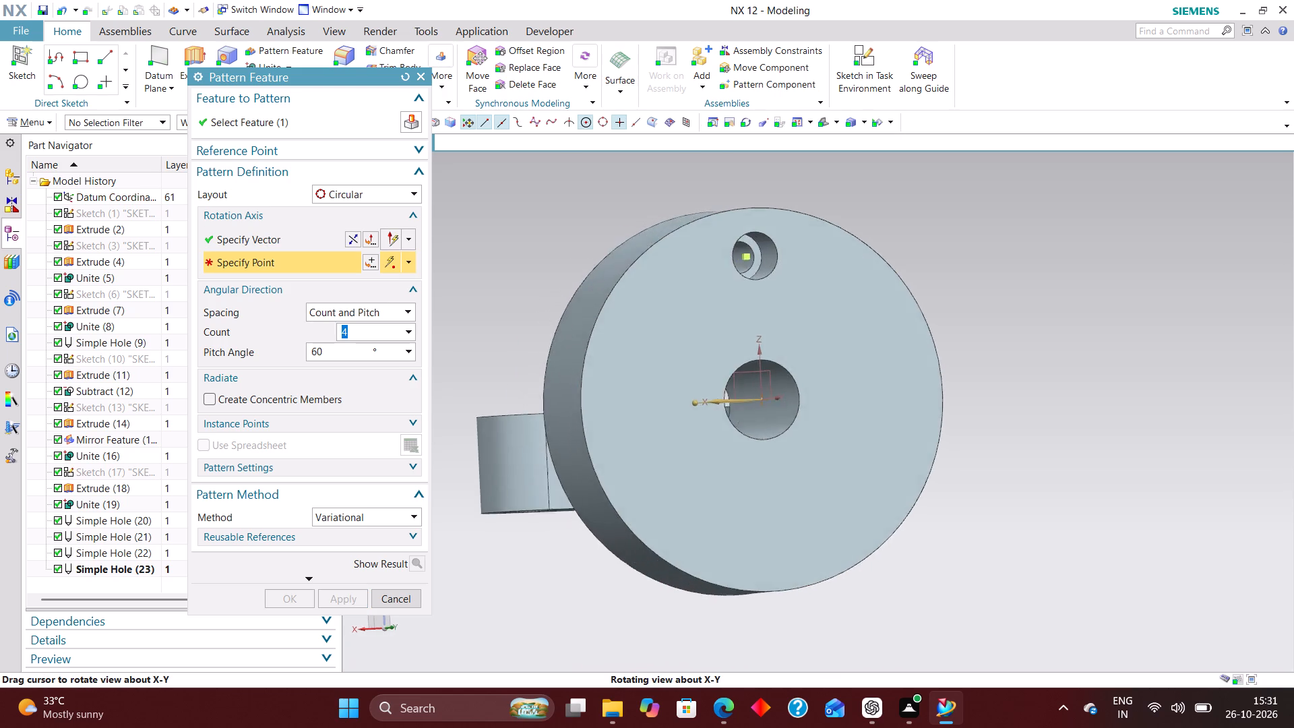
middle_click_drag(807, 445, 814, 457)
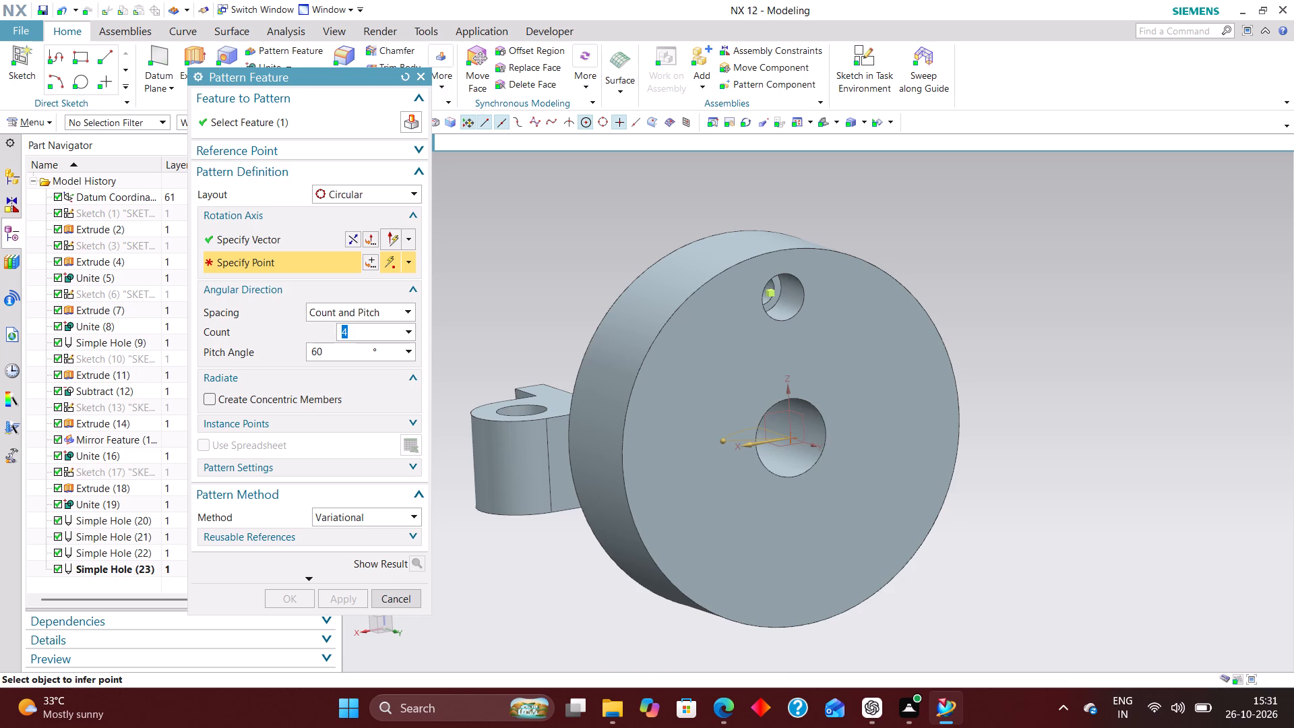
left_click(290, 243)
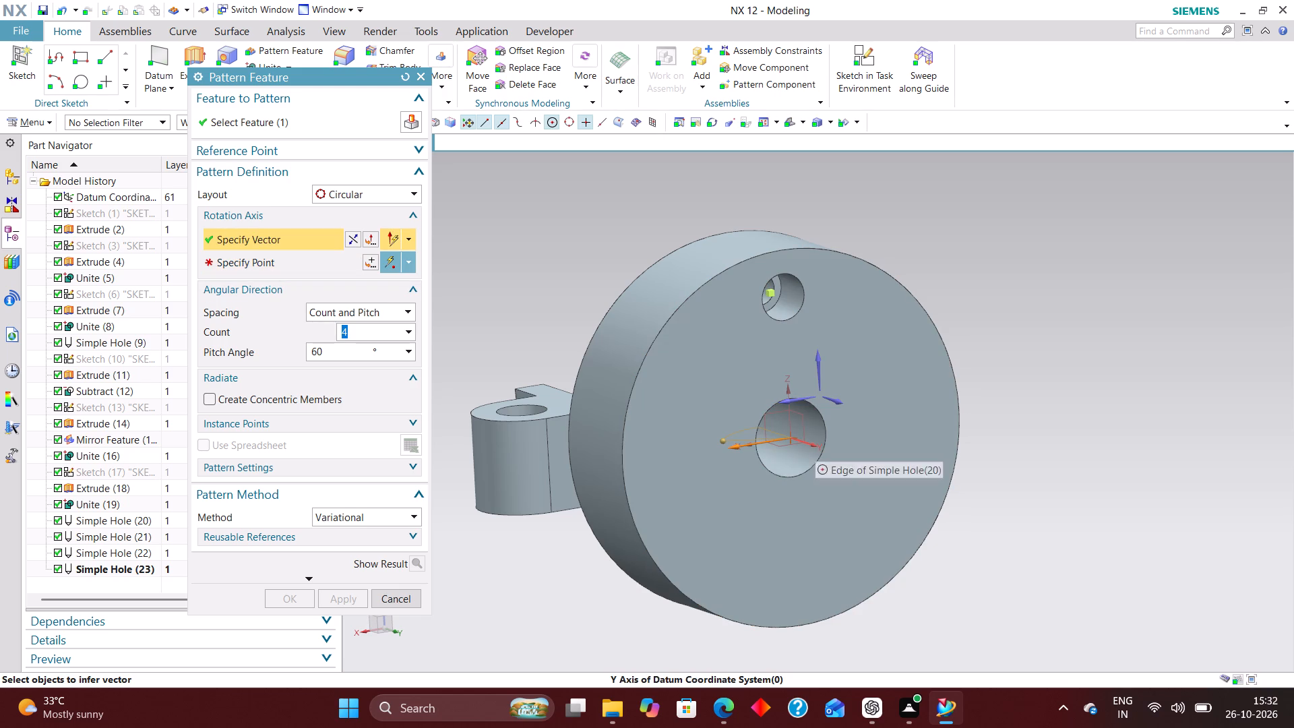
left_click(815, 444)
Set the pattern's pitch angle to 360/4 degrees and create the circular hole pattern.
middle_click_drag(902, 456, 859, 421)
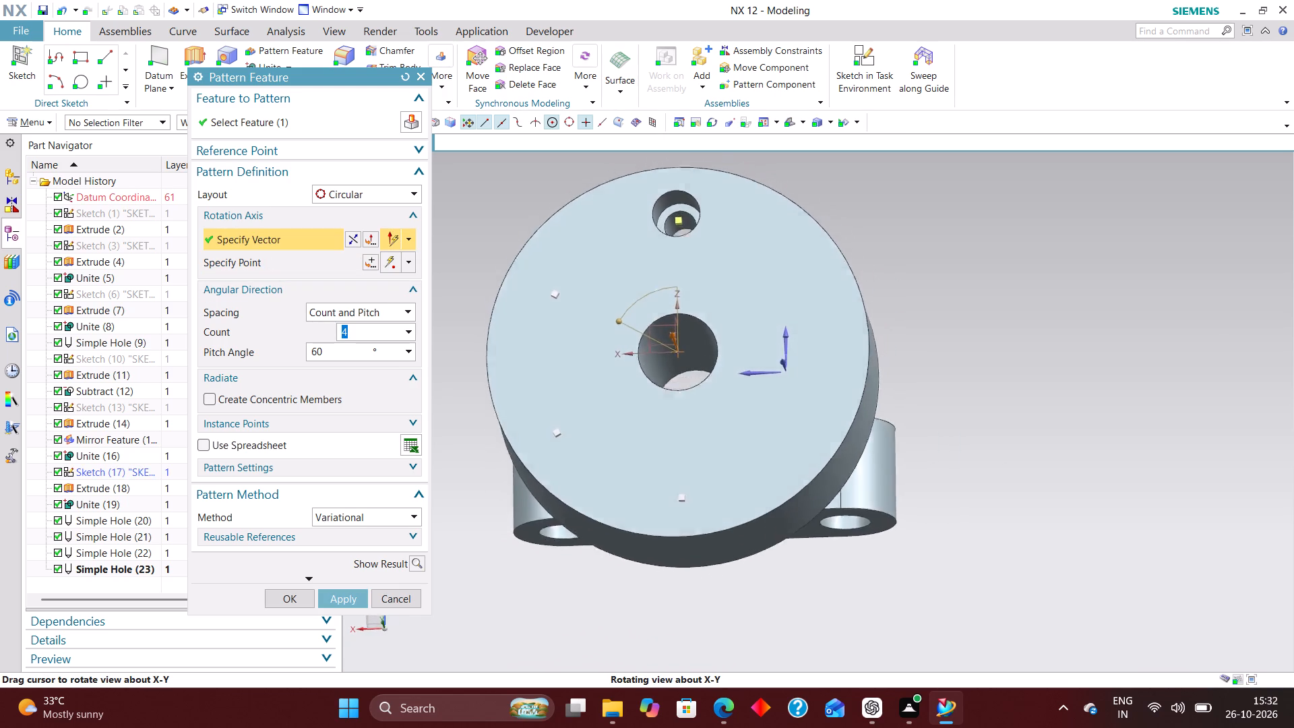
middle_click_drag(859, 421, 911, 441)
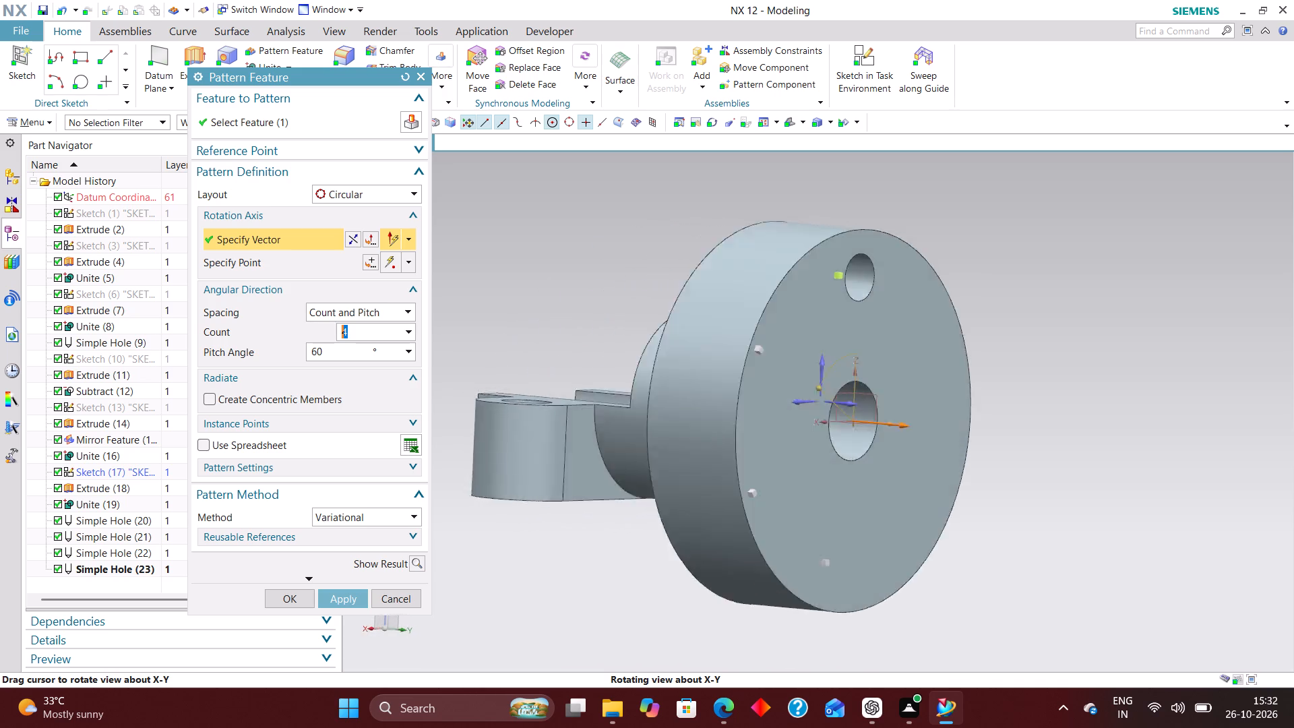
middle_click_drag(911, 441, 864, 433)
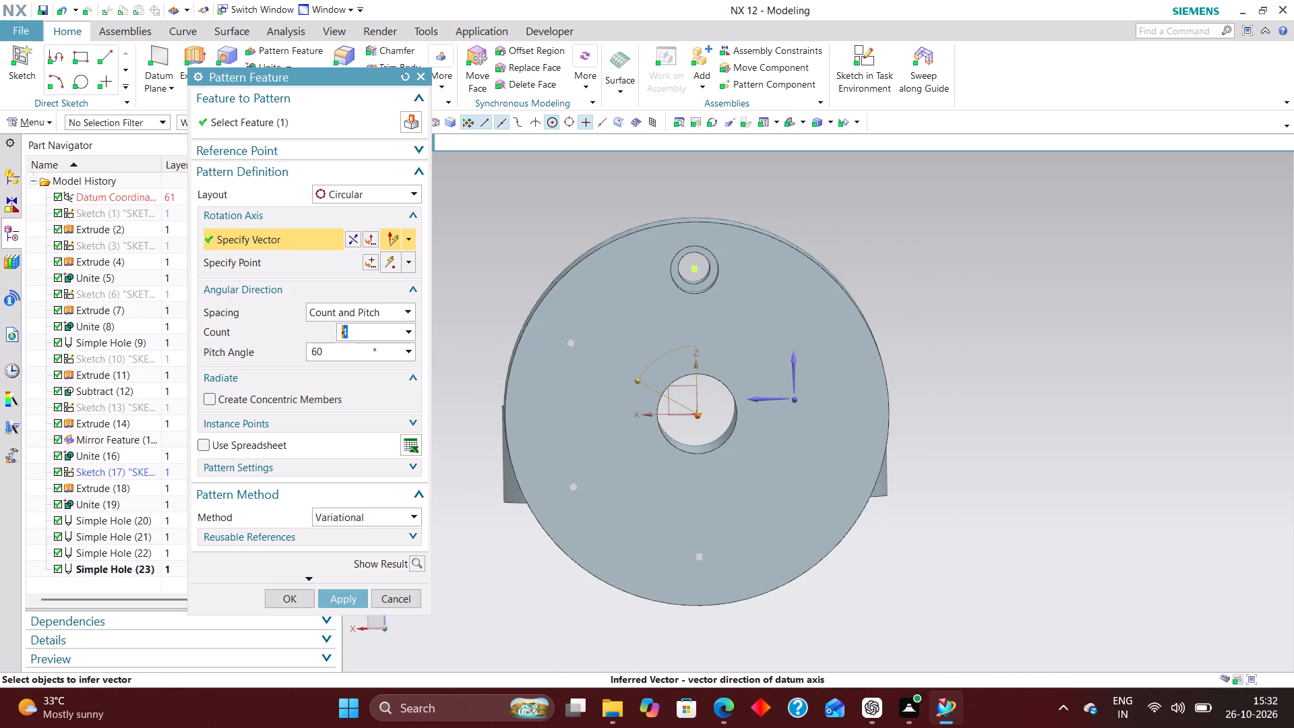
left_click_drag(332, 354, 261, 344)
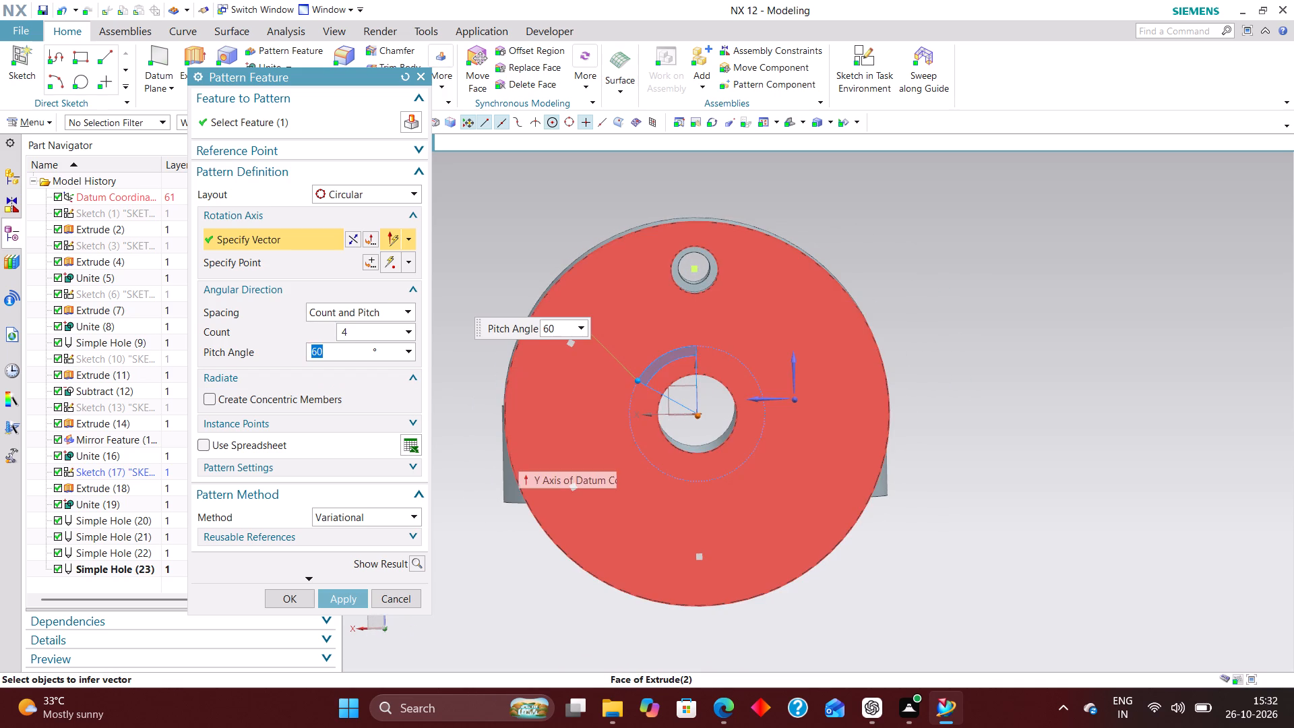
type("360")
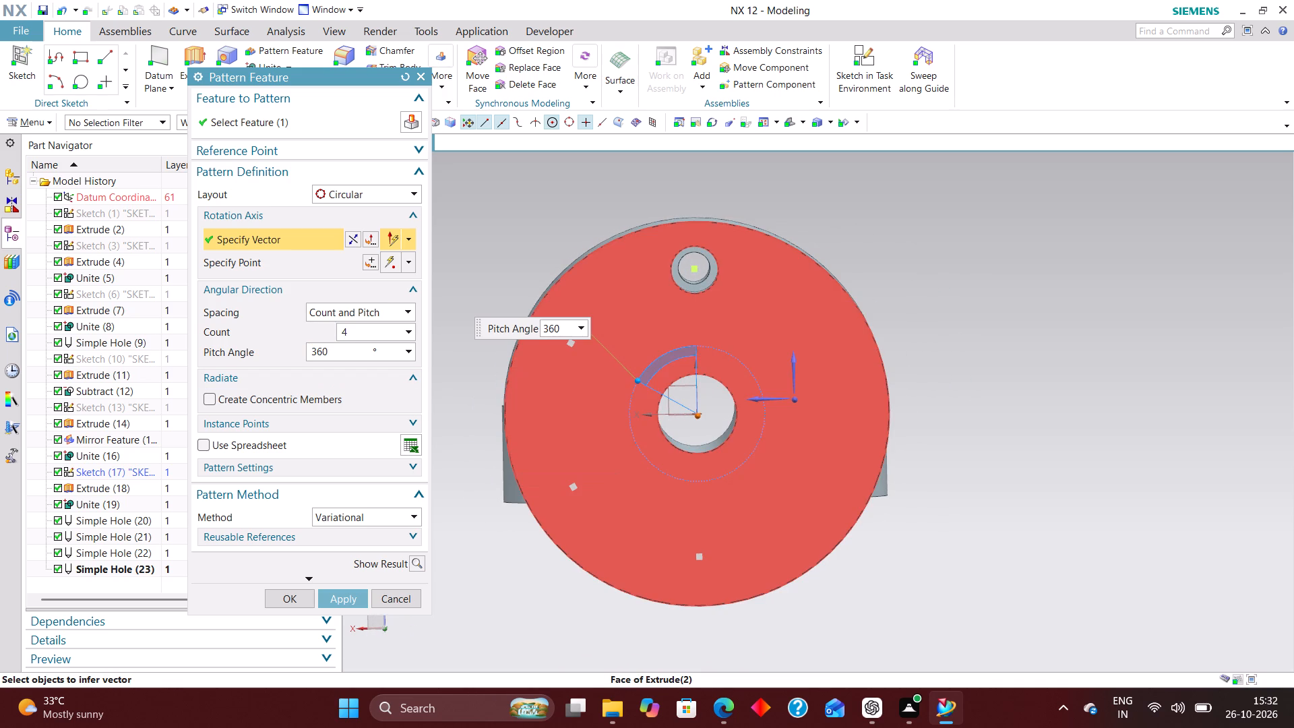
type("/4")
key("Return")
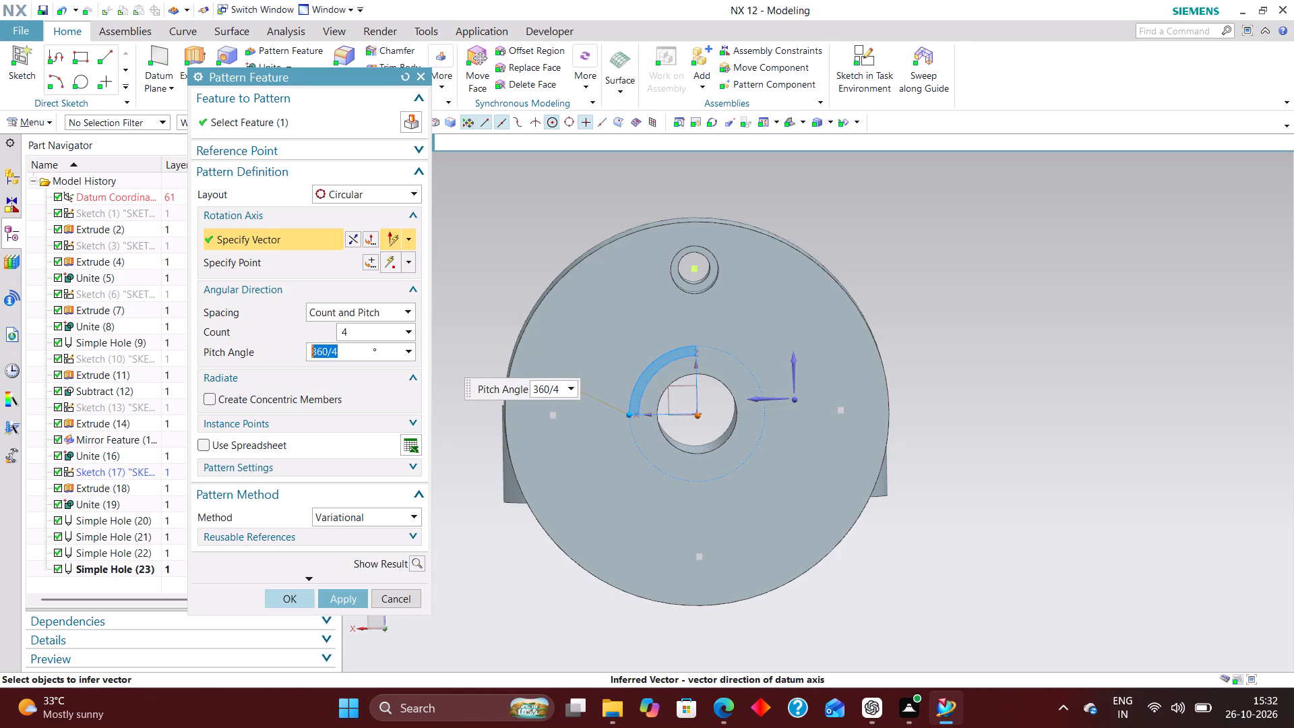
left_click(292, 598)
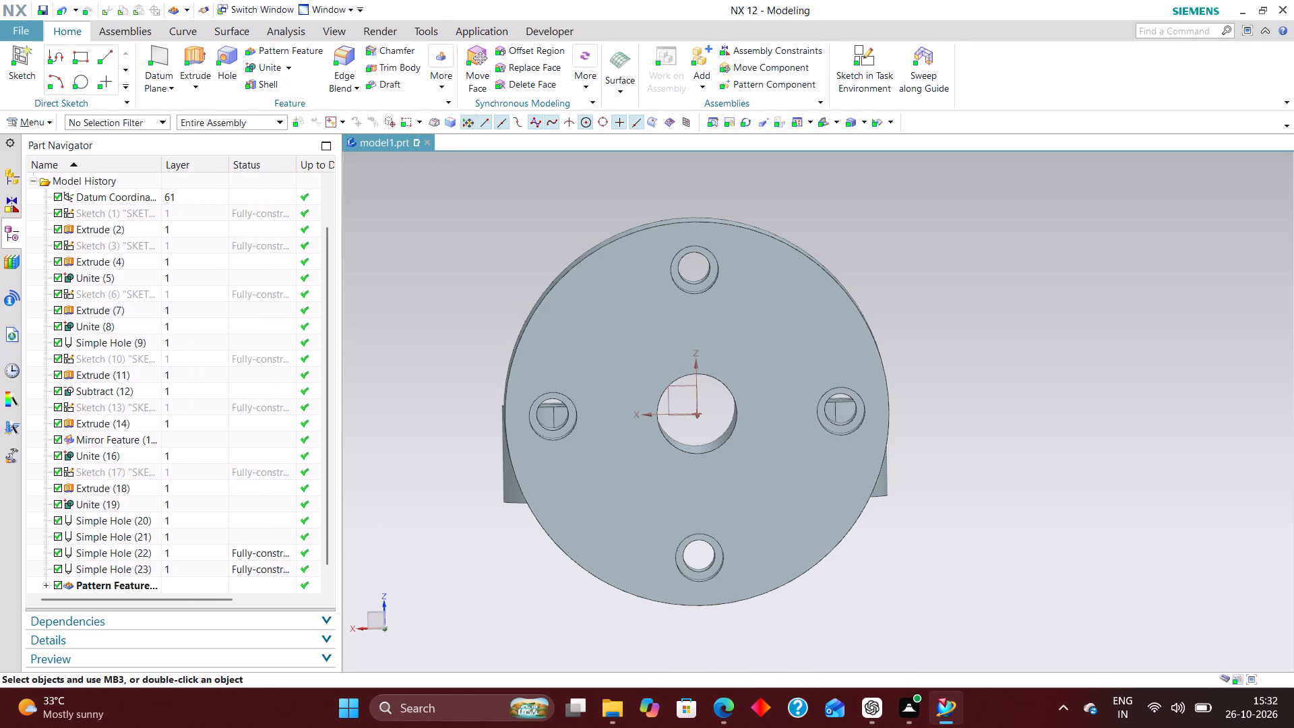
Examine the finished housing from several angles, checking the patterned flange holes, the bearing saddle and the lugs, ending in isometric view.
scroll(936, 533, "down", 1)
middle_click_drag(929, 566, 1018, 549)
scroll(1078, 535, "up", 1)
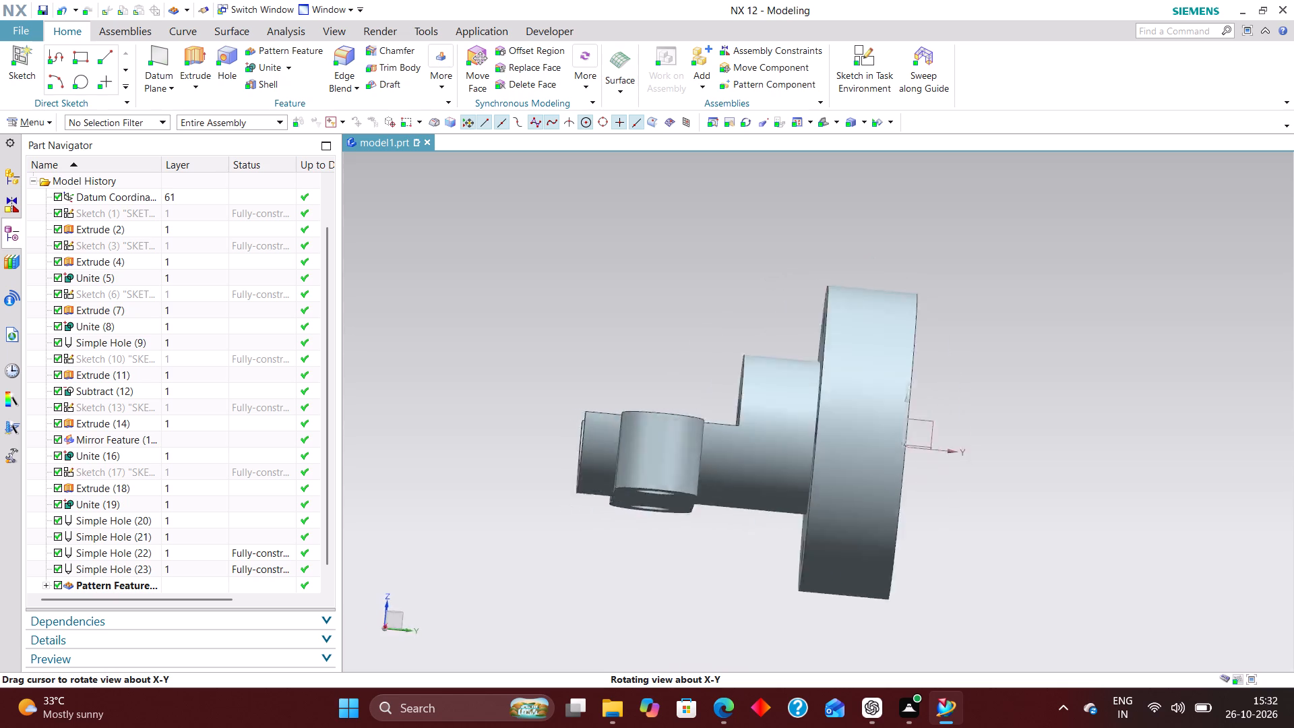
middle_click_drag(1018, 549, 732, 512)
middle_click(585, 497)
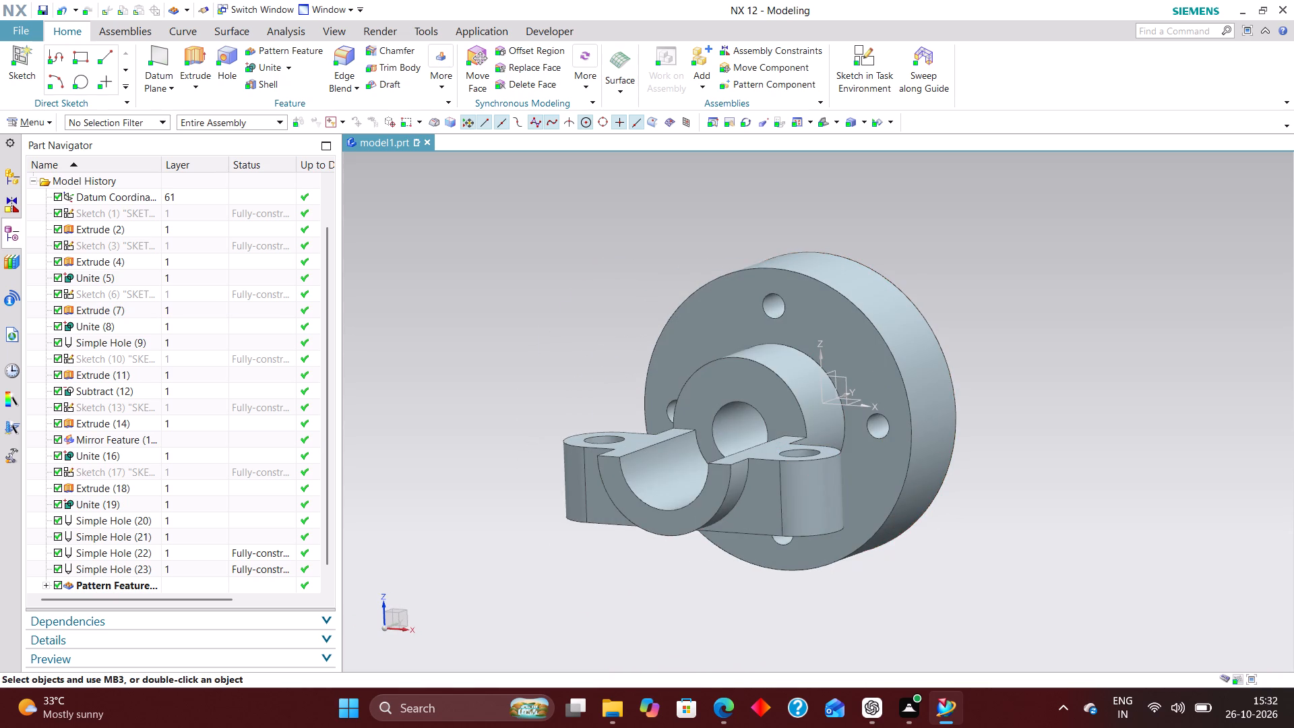
middle_click_drag(1115, 508, 1144, 487)
middle_click_drag(1064, 485, 1012, 489)
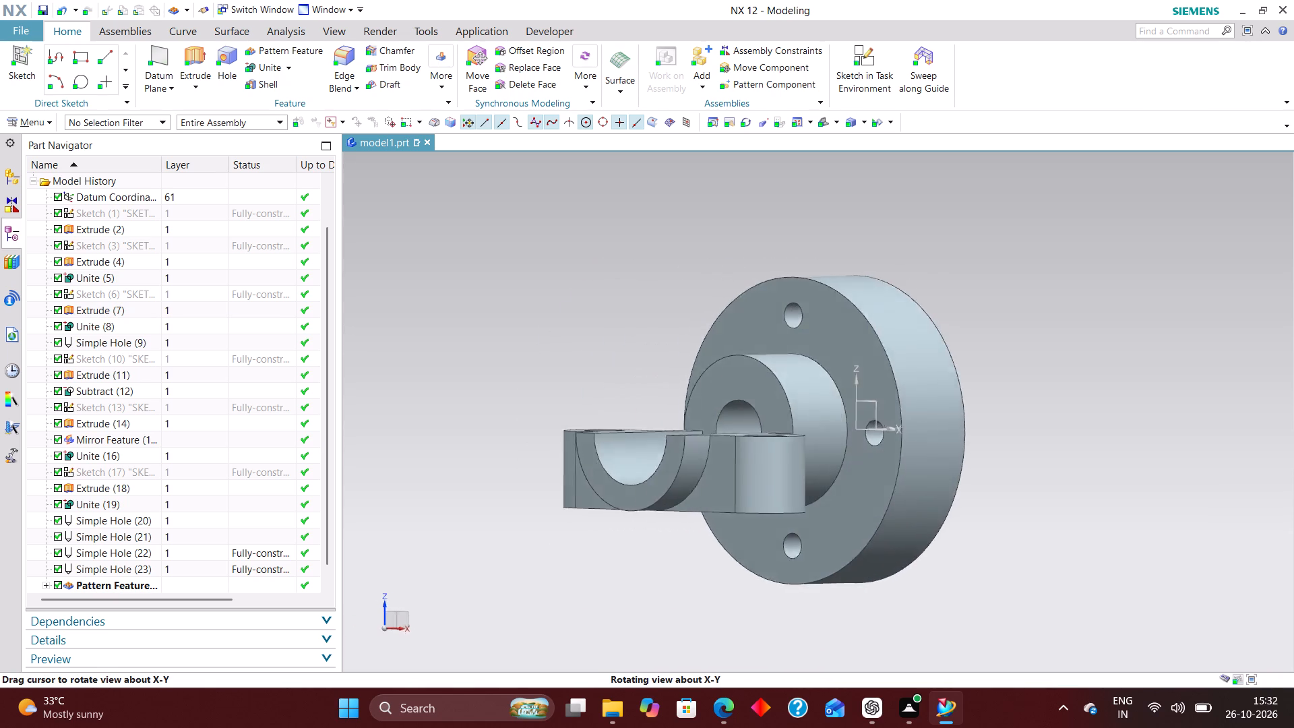
middle_click_drag(1012, 489, 1033, 489)
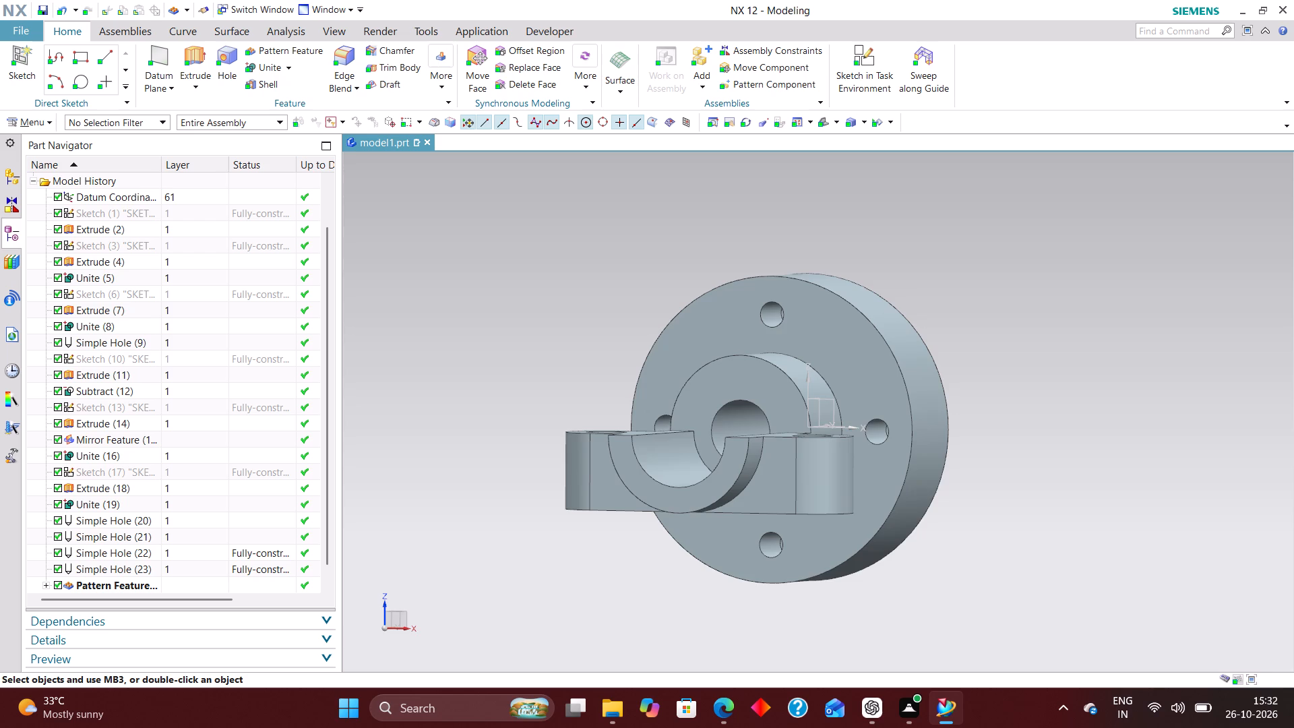
key("End")
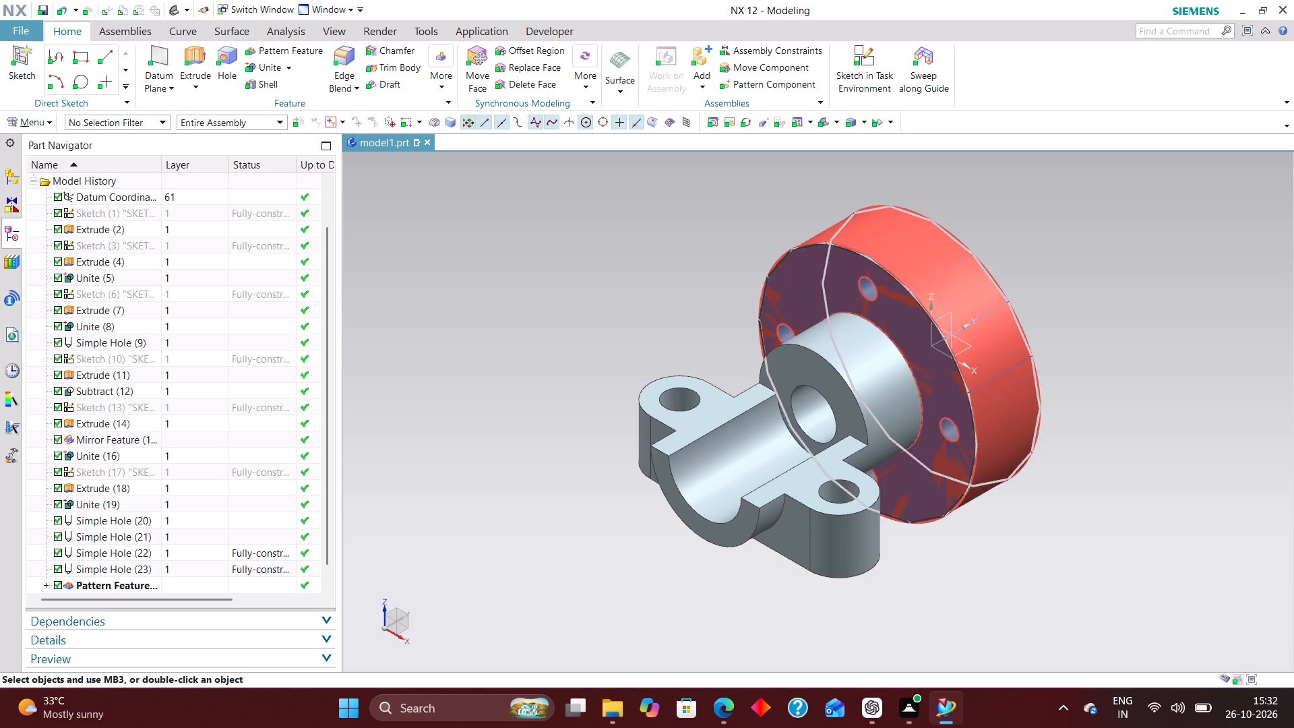
middle_click_drag(628, 299, 634, 267)
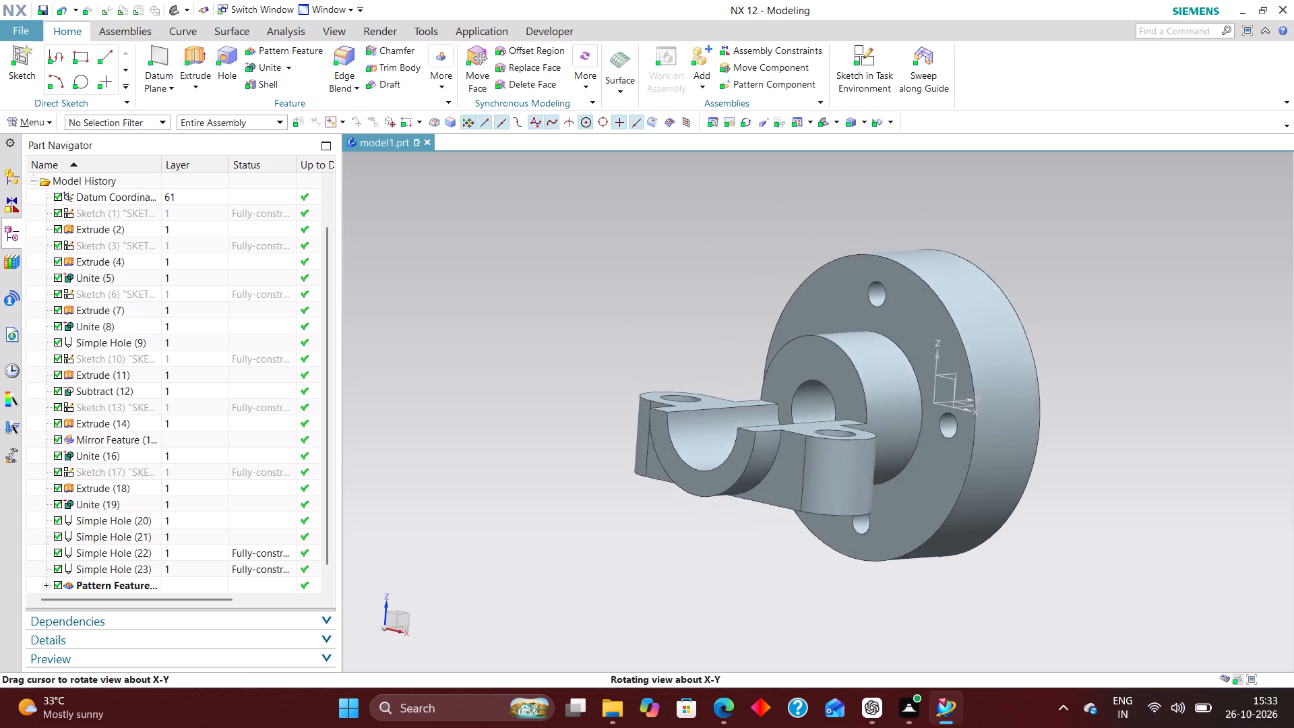
middle_click_drag(634, 267, 637, 295)
scroll(637, 293, "up", 1)
scroll(1018, 388, "down", 3)
scroll(1084, 363, "up", 4)
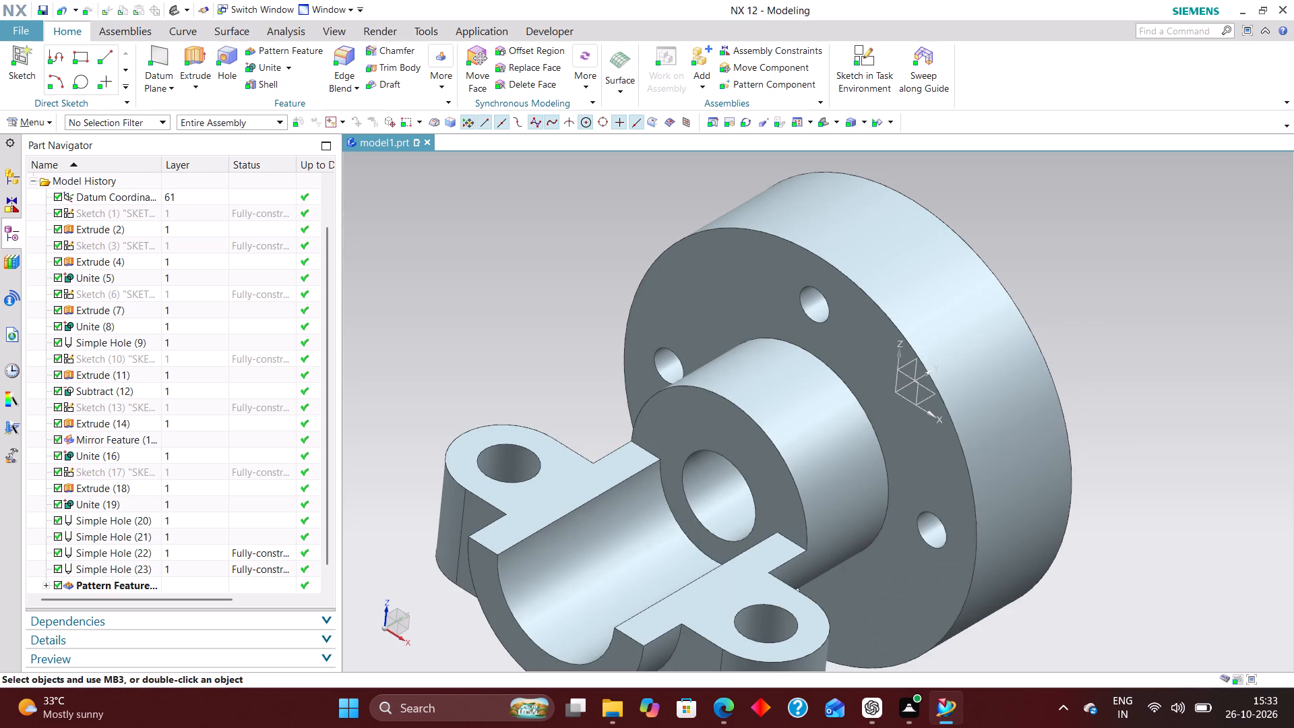
scroll(478, 341, "down", 2)
middle_click_drag(506, 333, 559, 346)
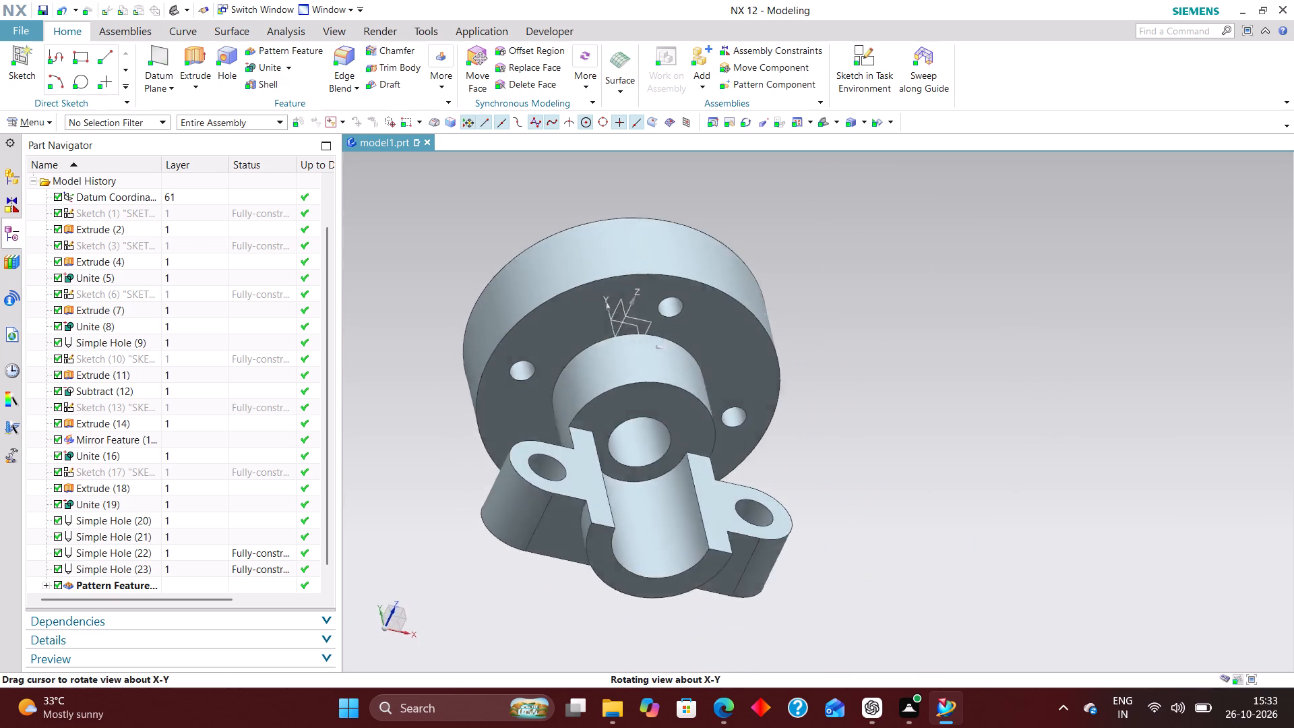
middle_click_drag(559, 346, 513, 303)
middle_click(499, 311)
scroll(507, 315, "up", 1)
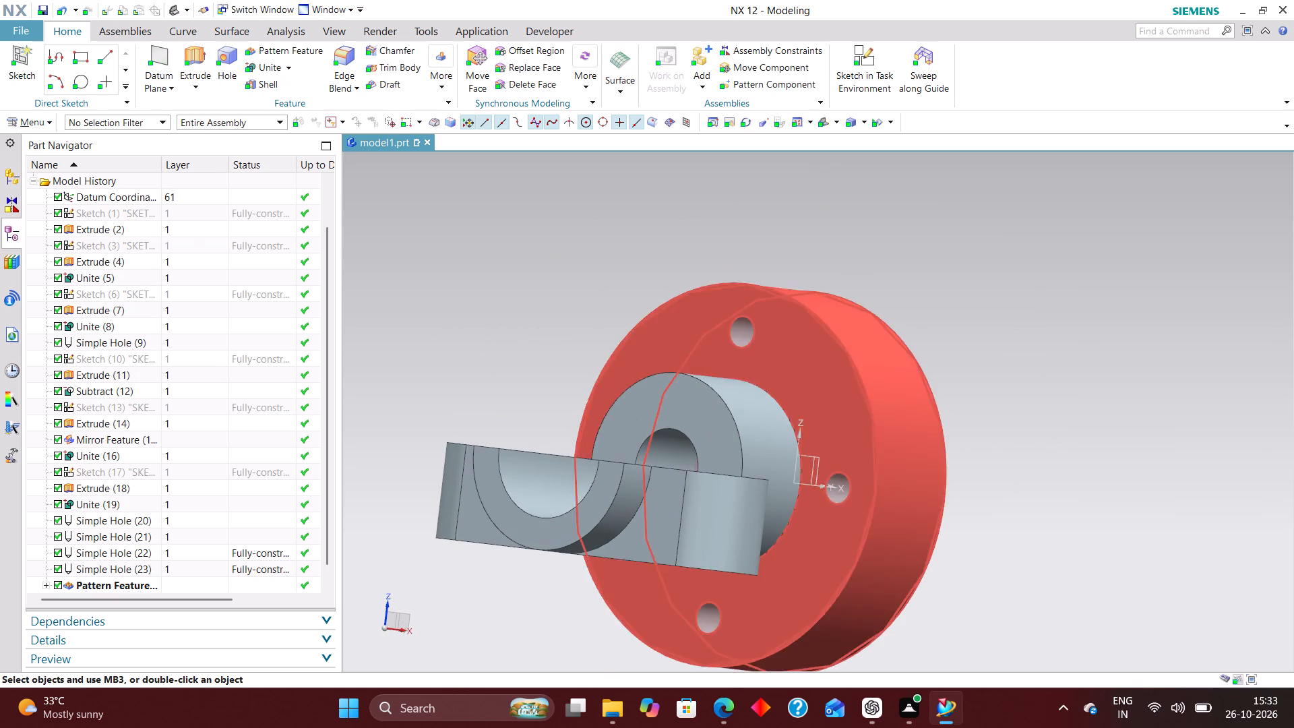
key("End")
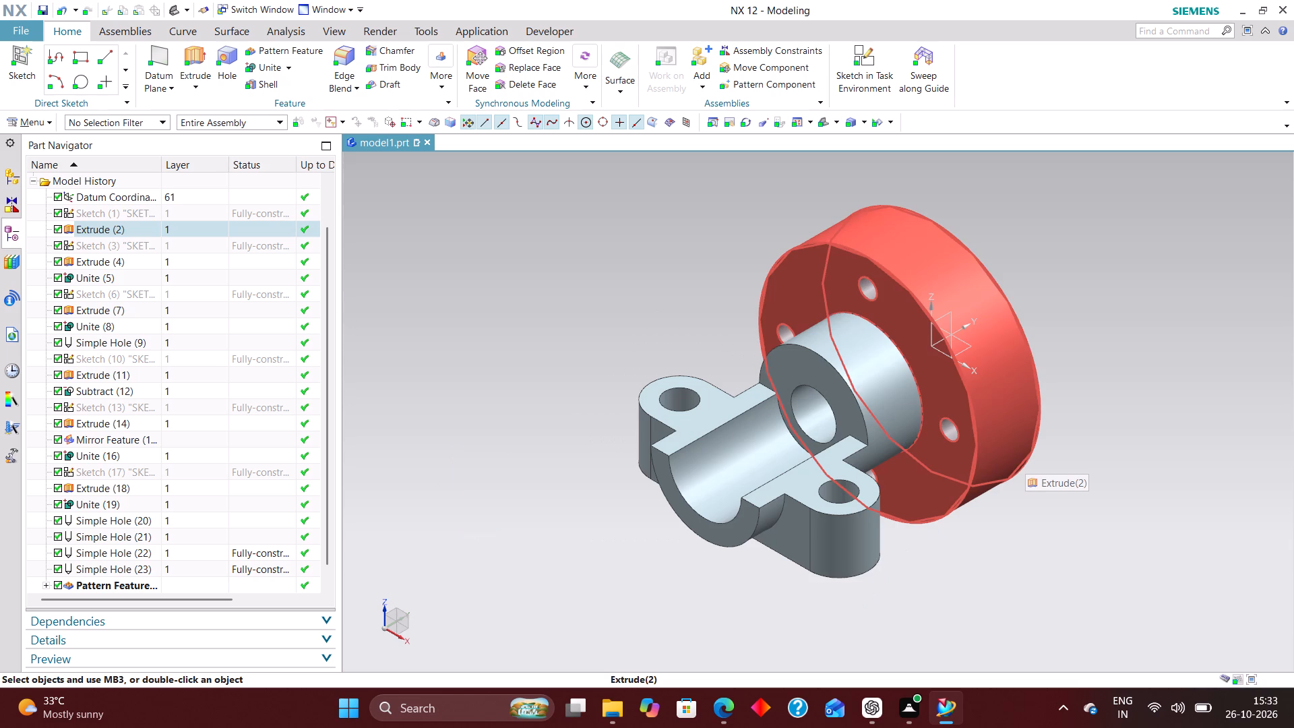
Move the datum coordinate system to layer 220.
scroll(206, 448, "down", 5)
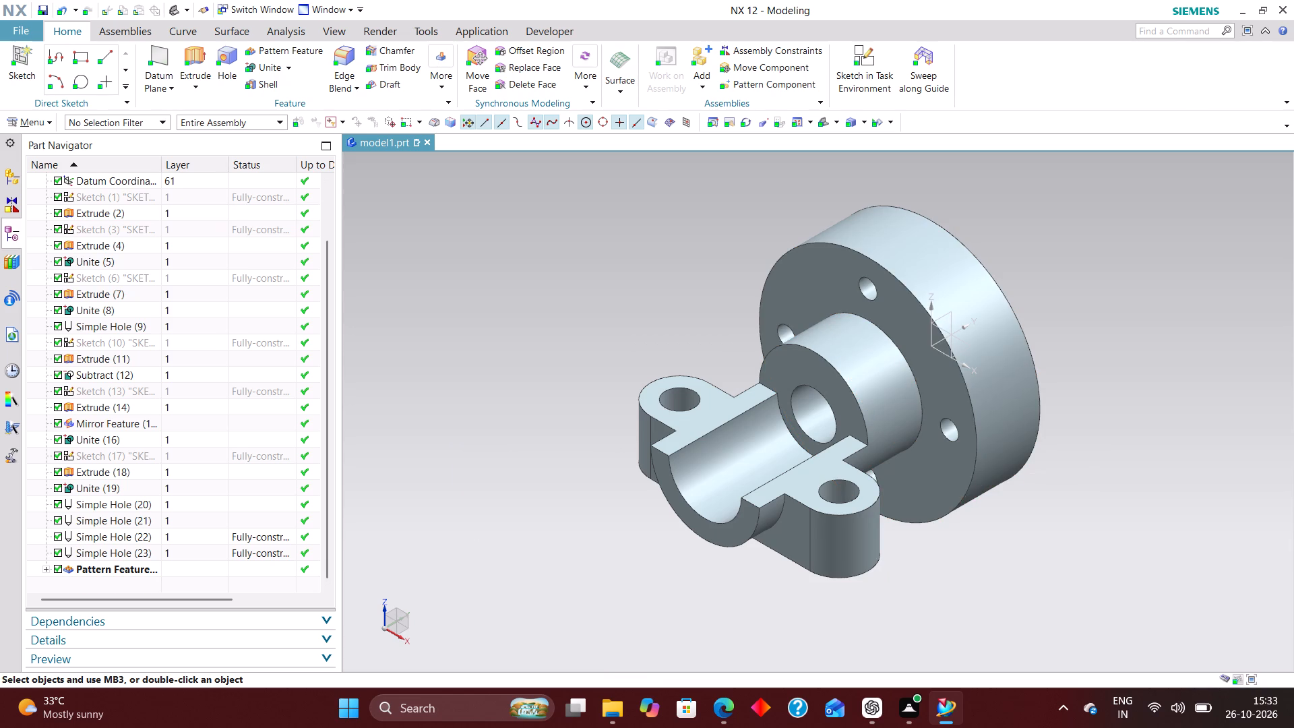
scroll(199, 483, "up", 7)
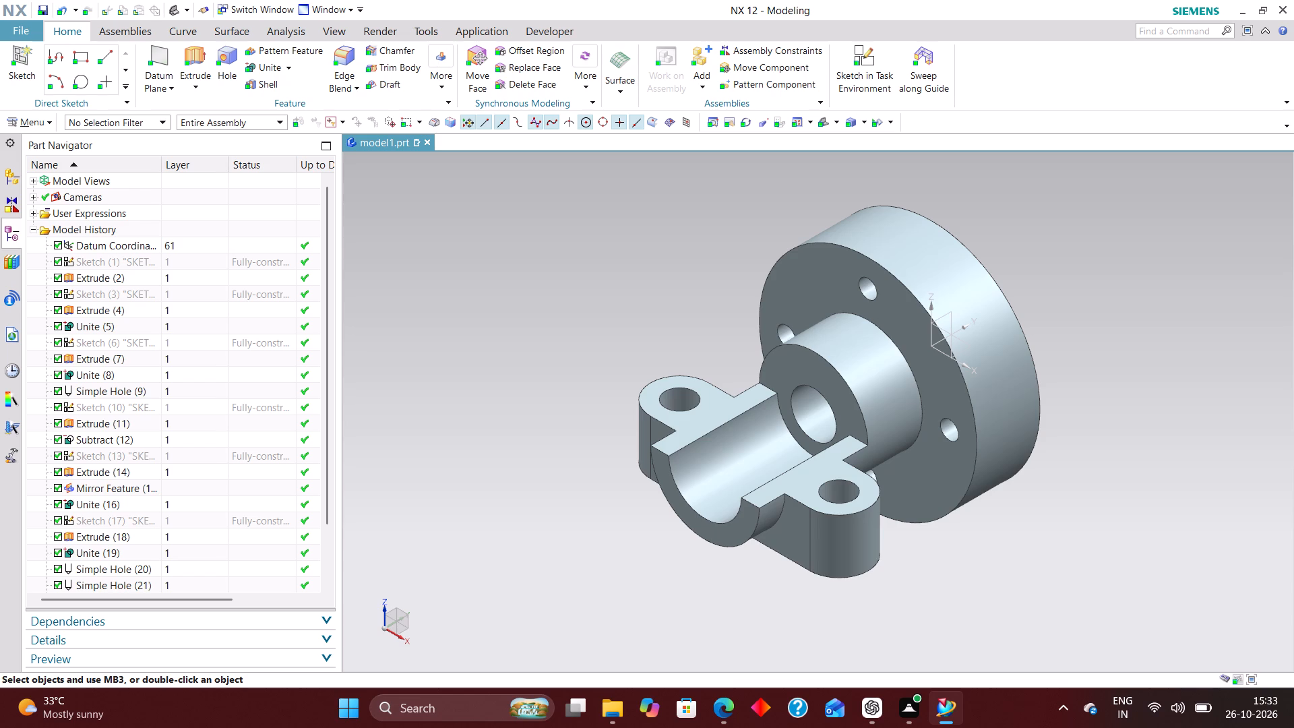
left_click(188, 242)
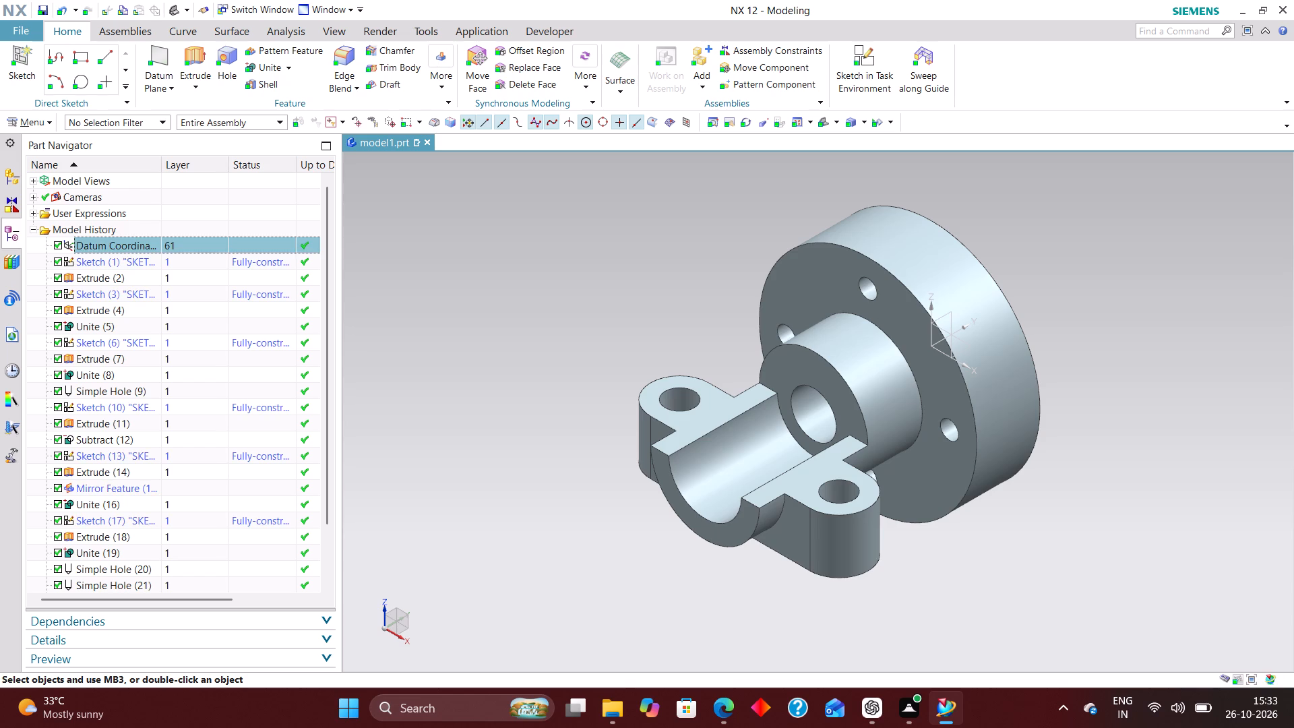
key("ctrl+j")
type("220")
key("Return")
Move Sketch (1), the large flange's circle, to layer 11.
left_click(183, 262)
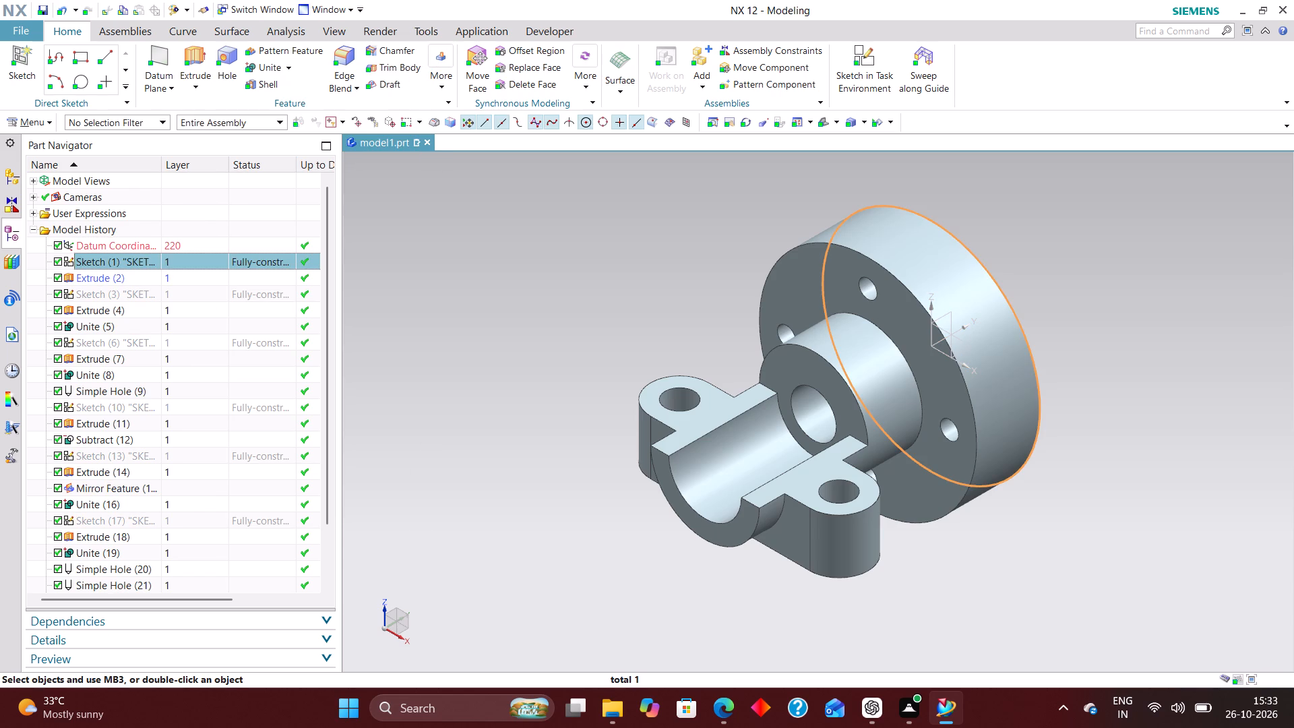
key("ctrl+j")
type("113")
key("BackSpace")
key("Return")
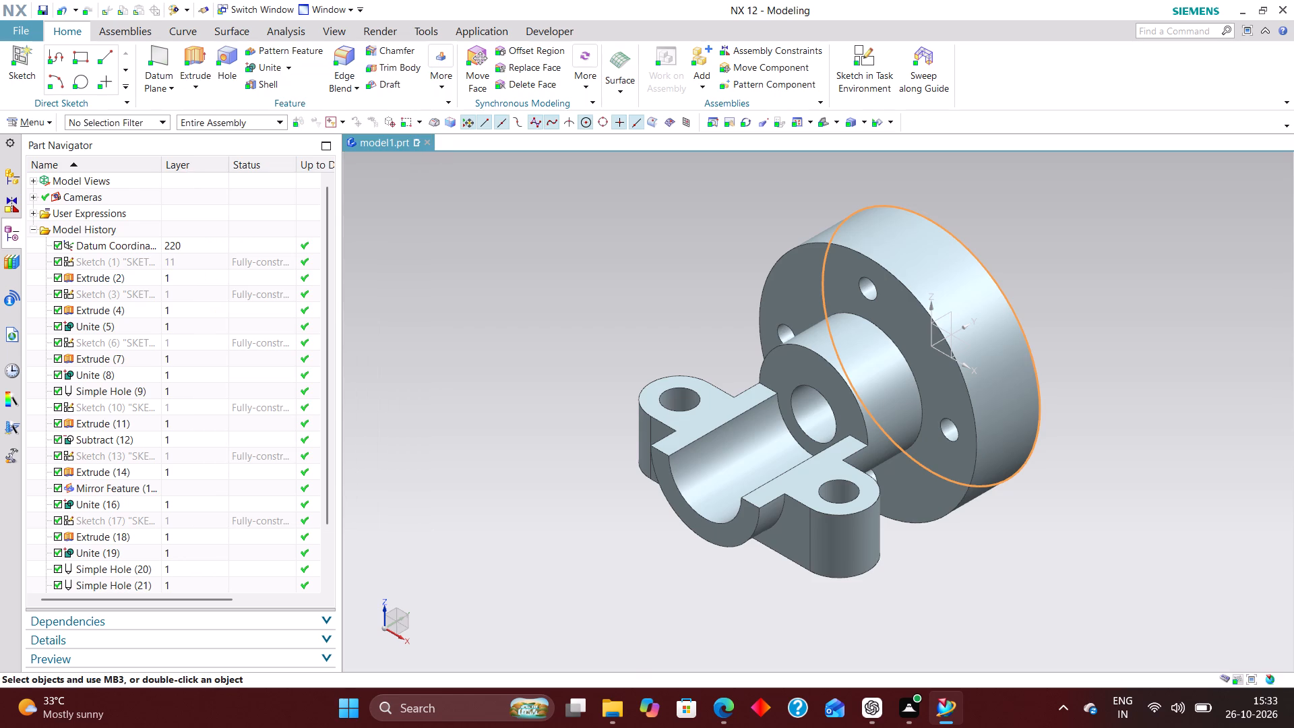
Move the housing's solid body to layer 2 by changing the object display of Extrude (2).
left_click(187, 274)
key("ctrl+j")
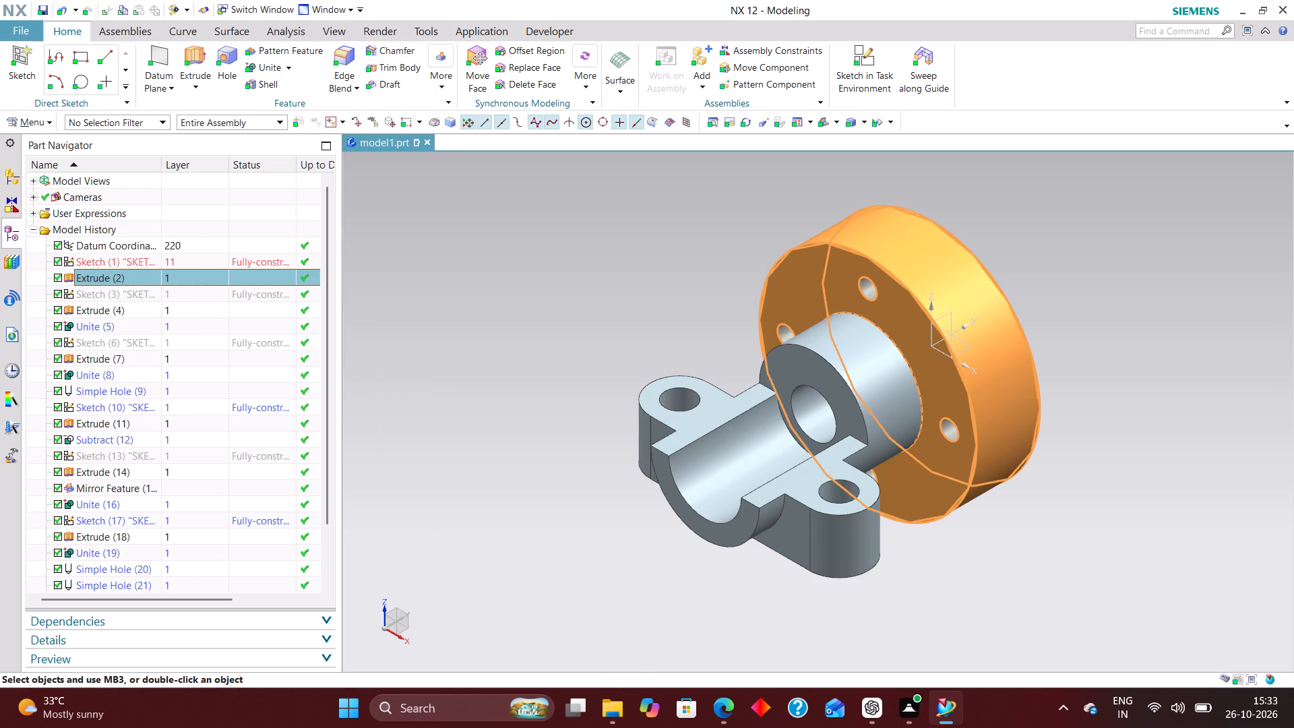
key("2")
key("Return")
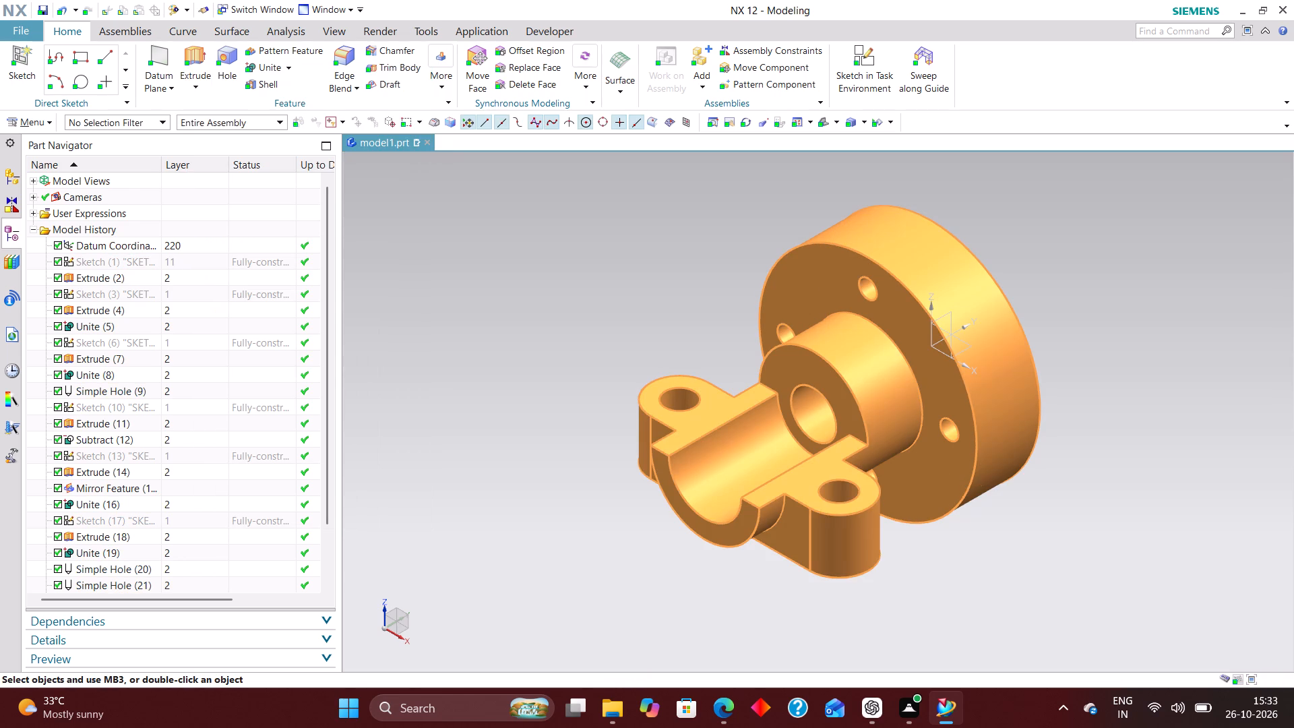
Move Sketch (6), the circular profile behind Extrude (7), to layer 13.
left_click(189, 340)
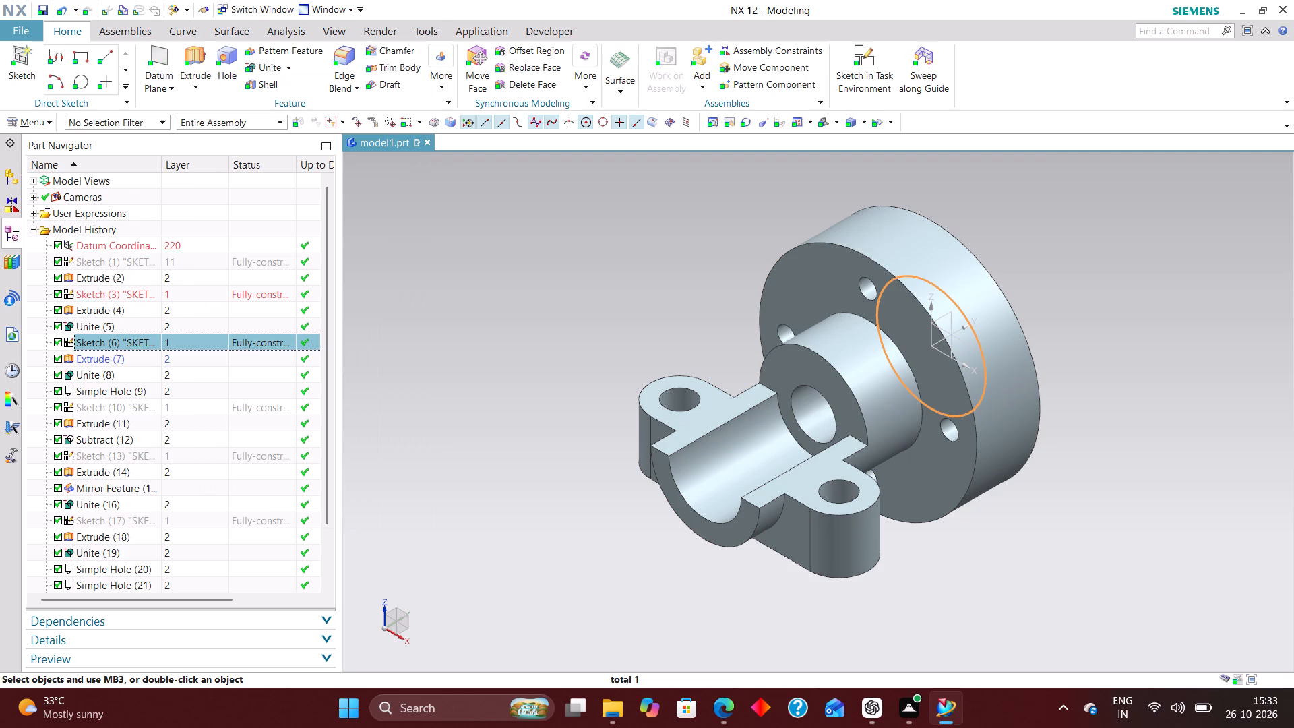
key("ctrl+j")
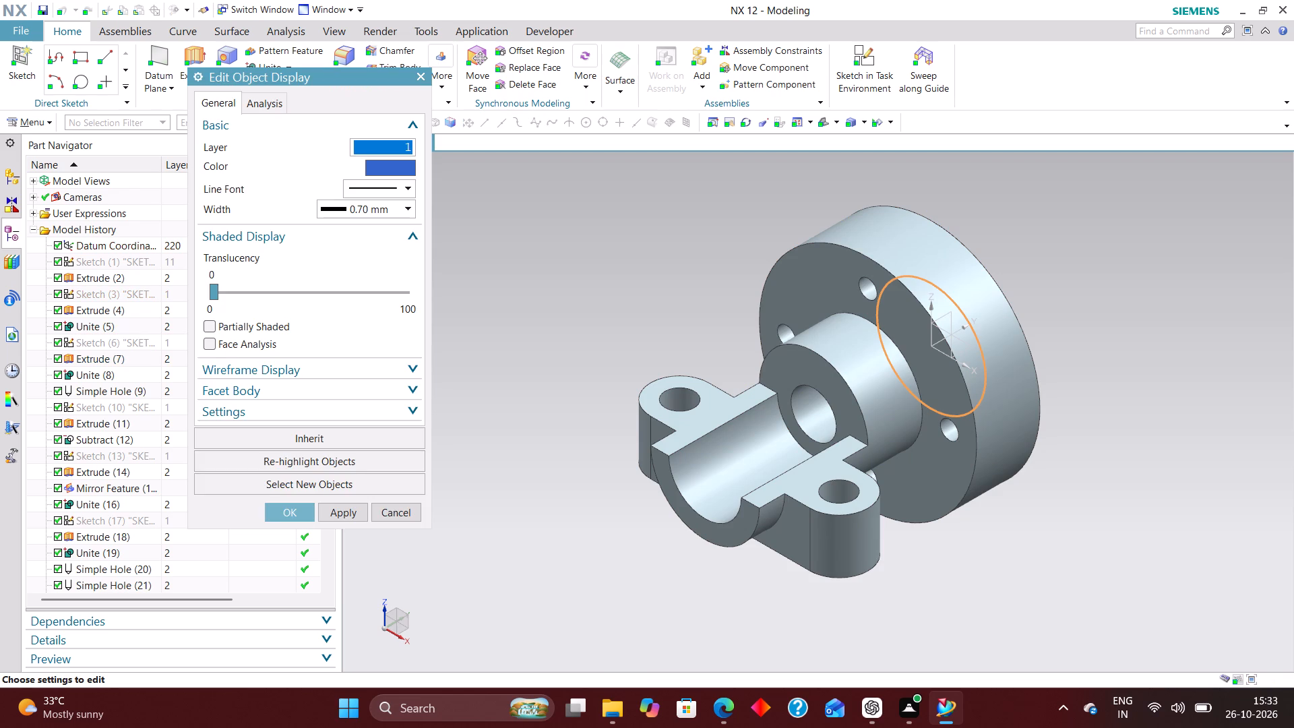
type("13")
key("Return")
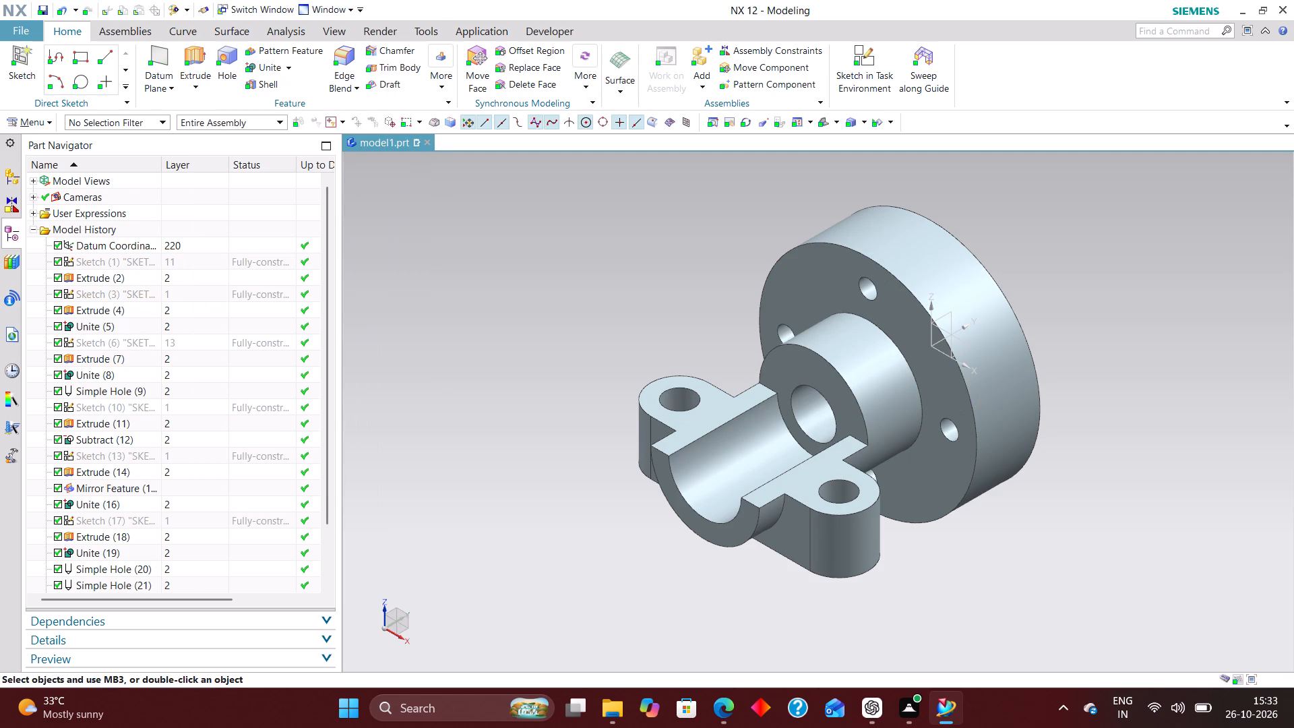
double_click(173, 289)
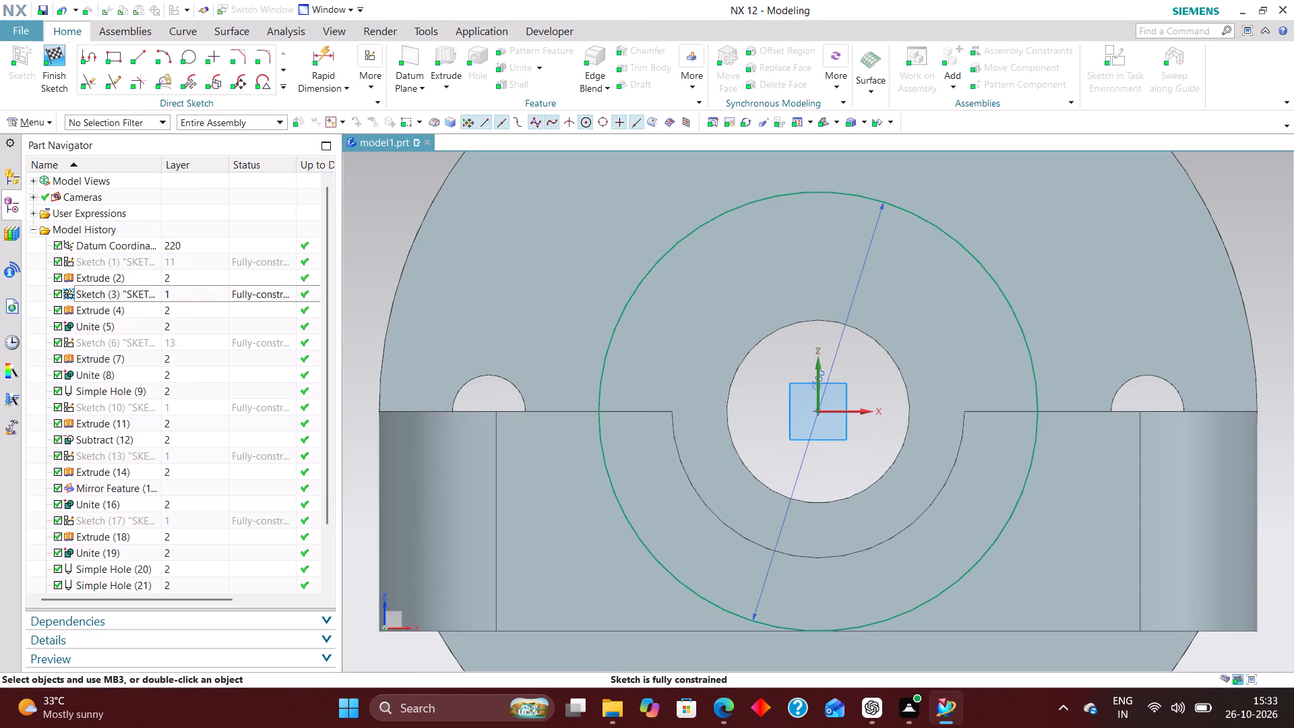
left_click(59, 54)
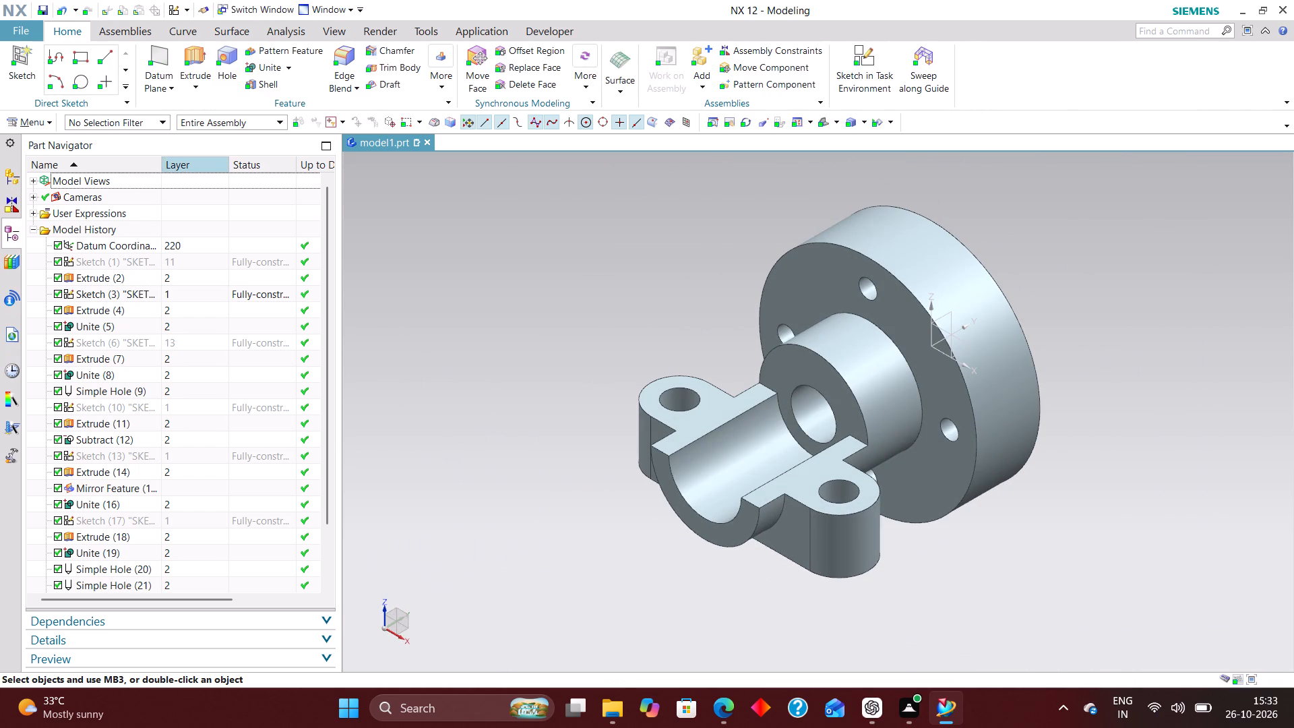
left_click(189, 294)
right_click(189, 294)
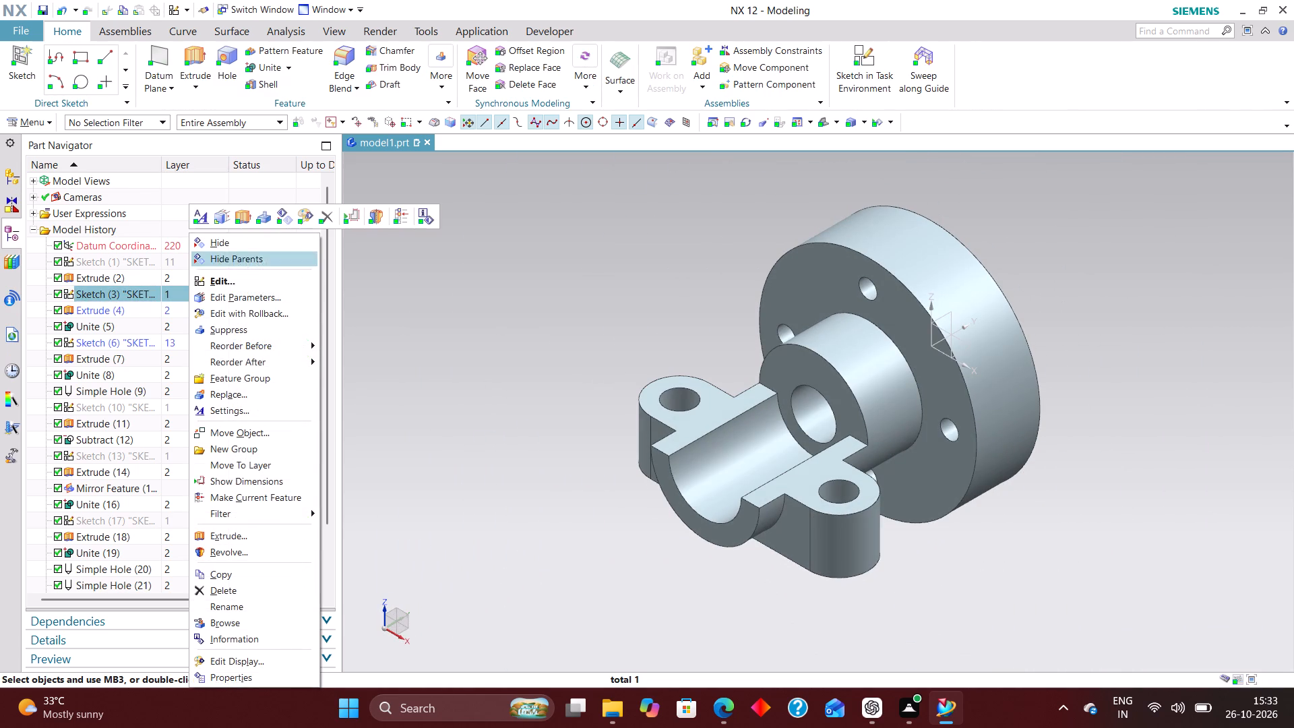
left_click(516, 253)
Move Sketch (3), the circular profile behind Extrude (4), to layer 12.
left_click(186, 295)
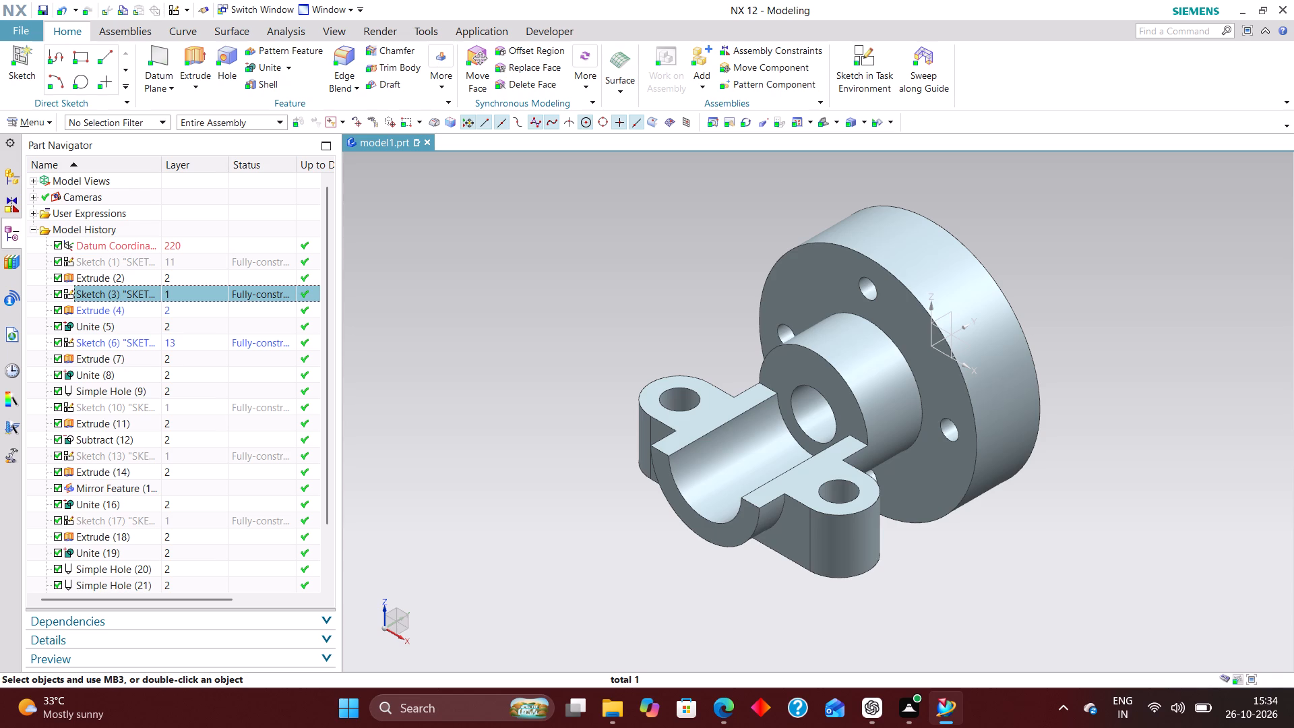
key("ctrl+j")
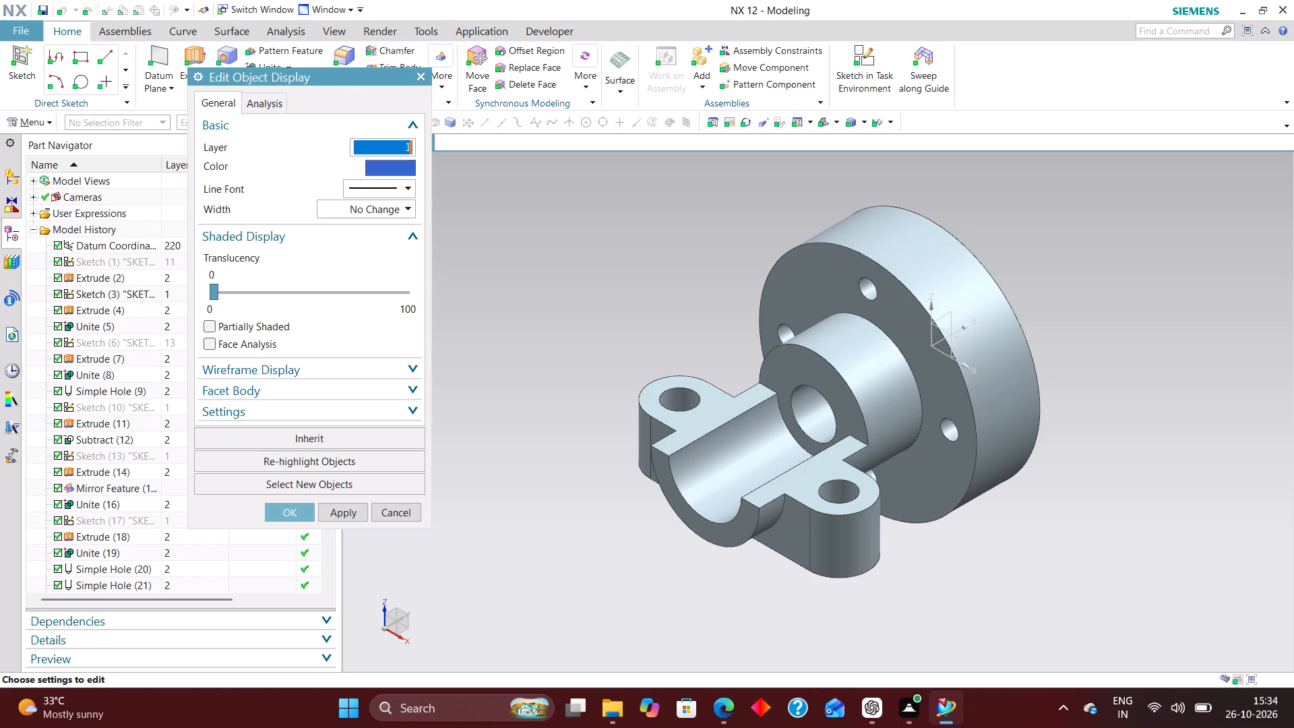
type("12")
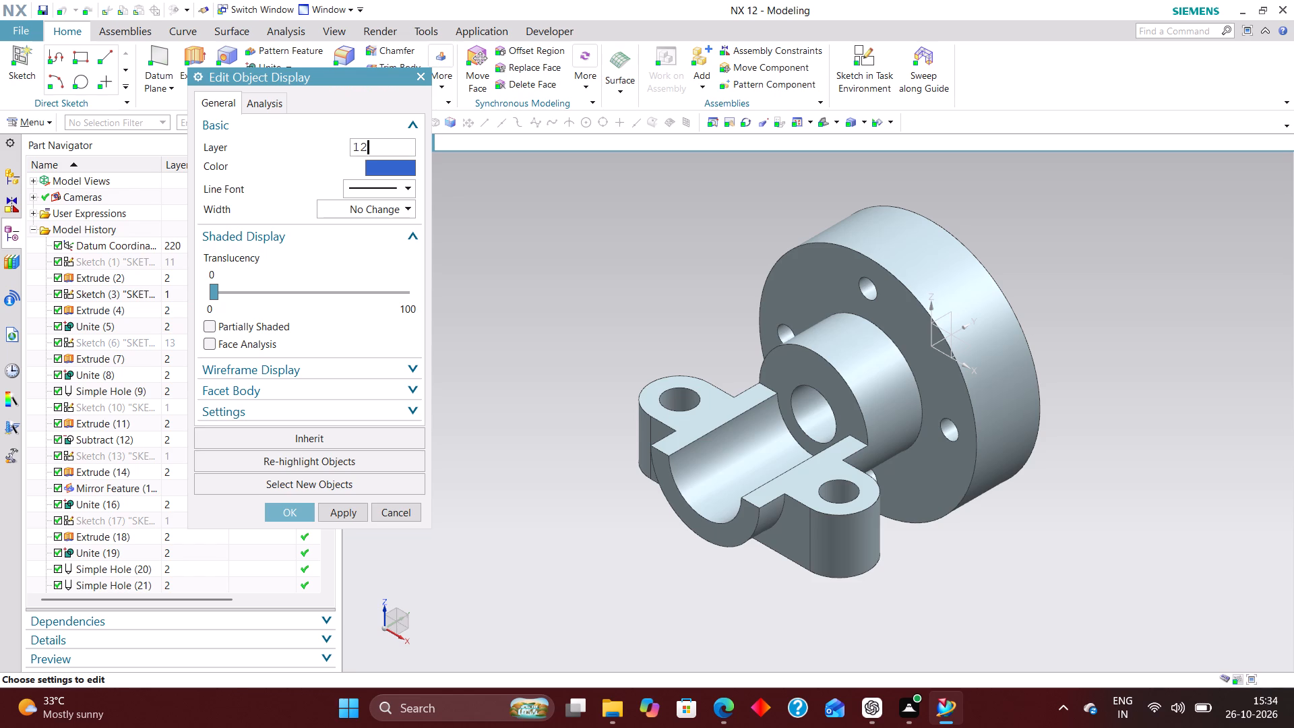
key("Return")
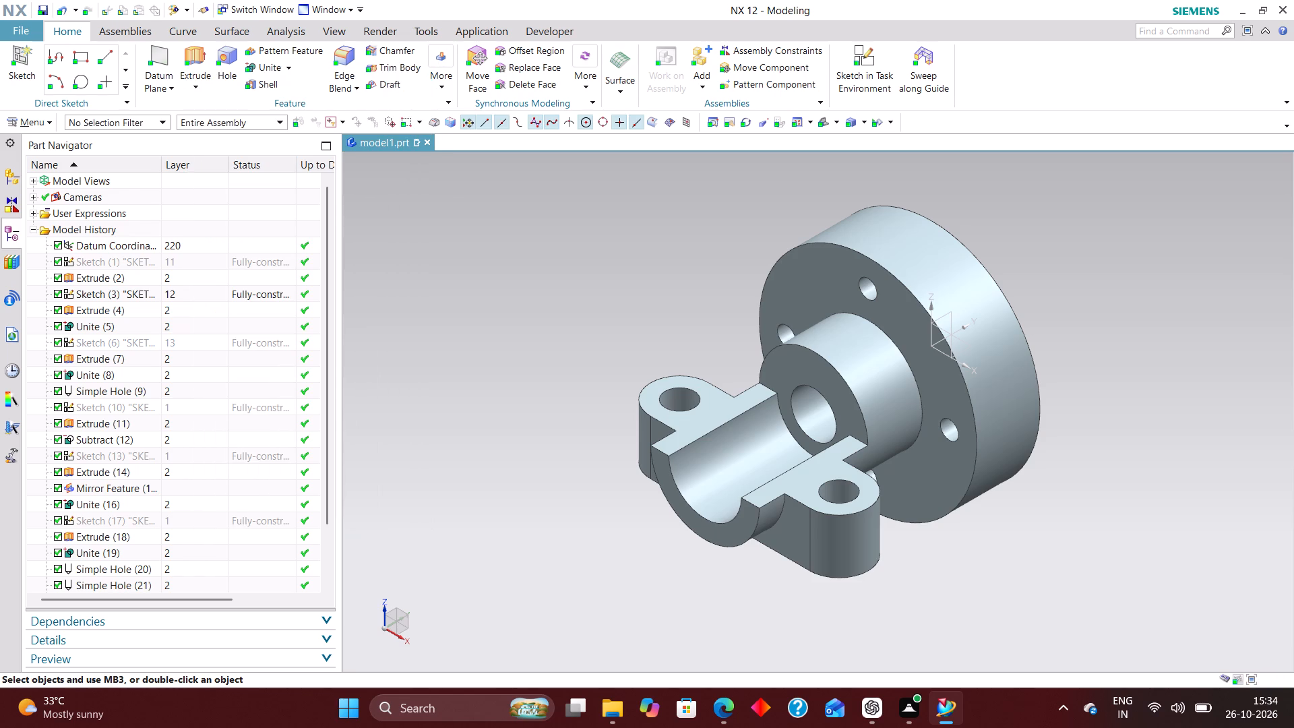
Move Sketch (10), the rectangle used to cut the open half of the bearing, to layer 14.
left_click(173, 407)
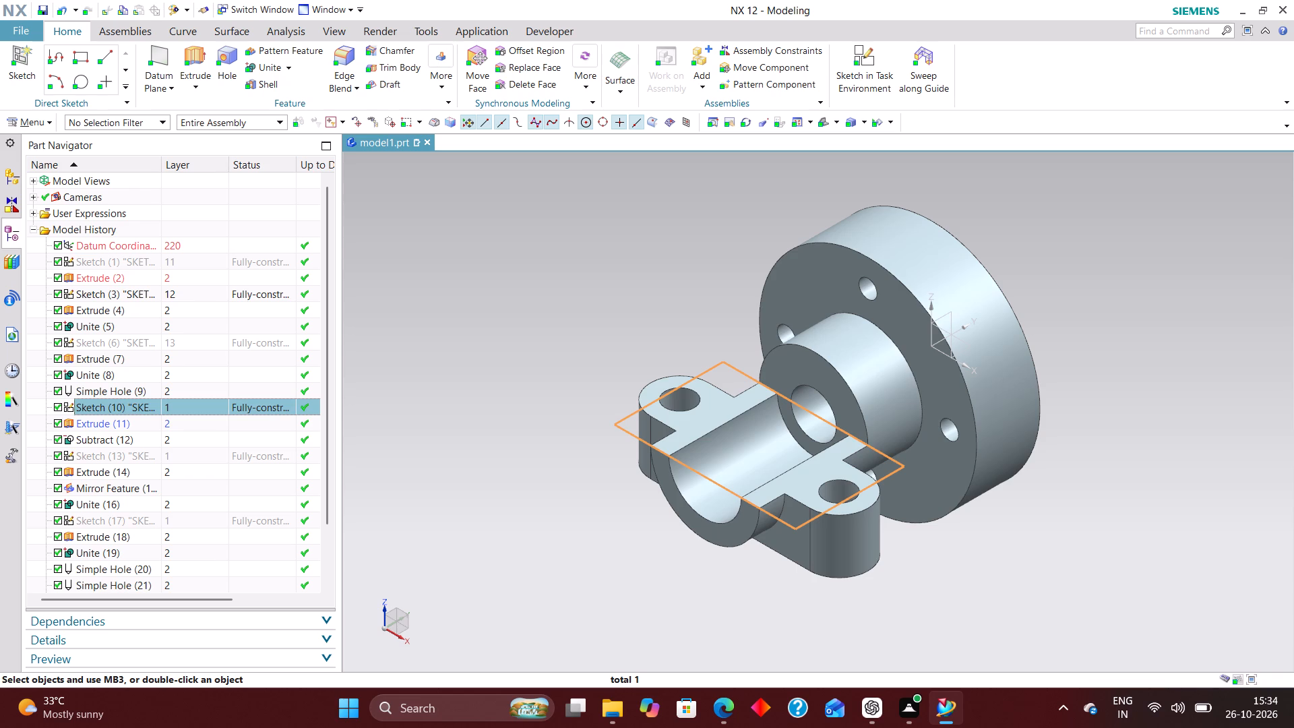
key("ctrl+j")
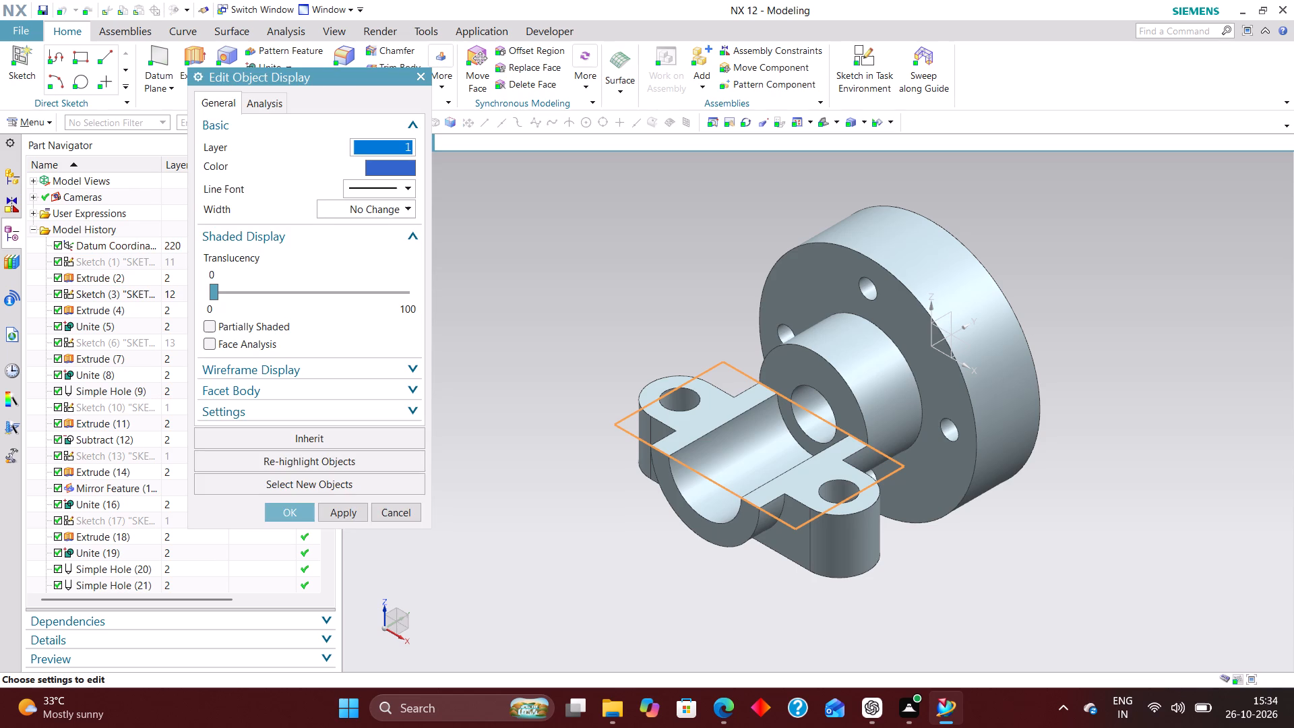
type("14")
key("Return")
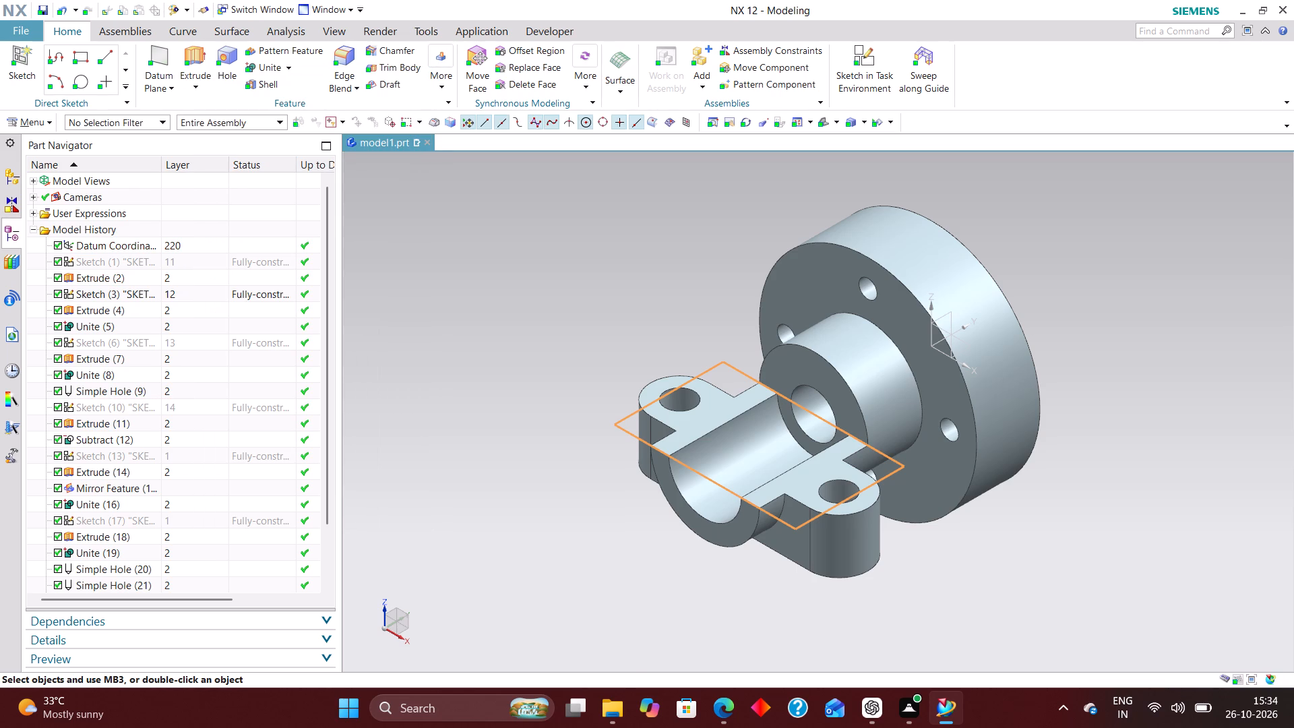
Move Sketch (13), the circular lug profile, to layer 15.
left_click(171, 448)
key("ctrl+j")
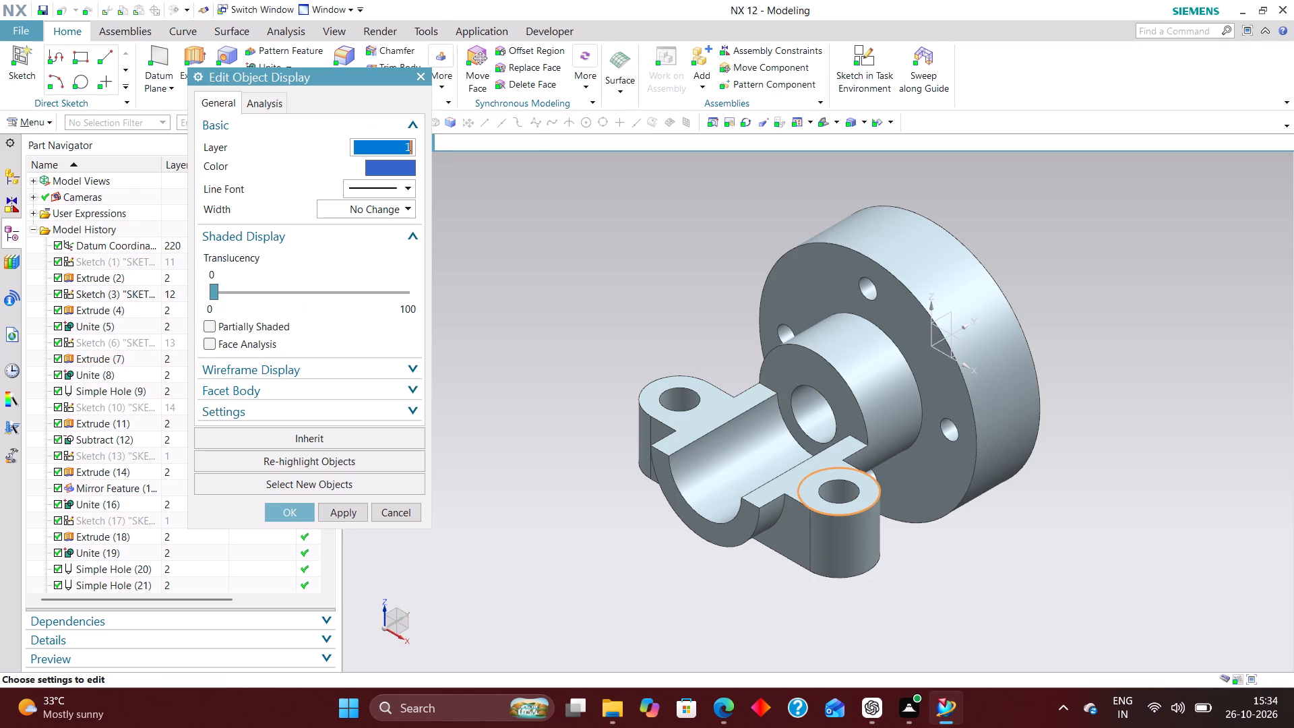
type("15")
key("Return")
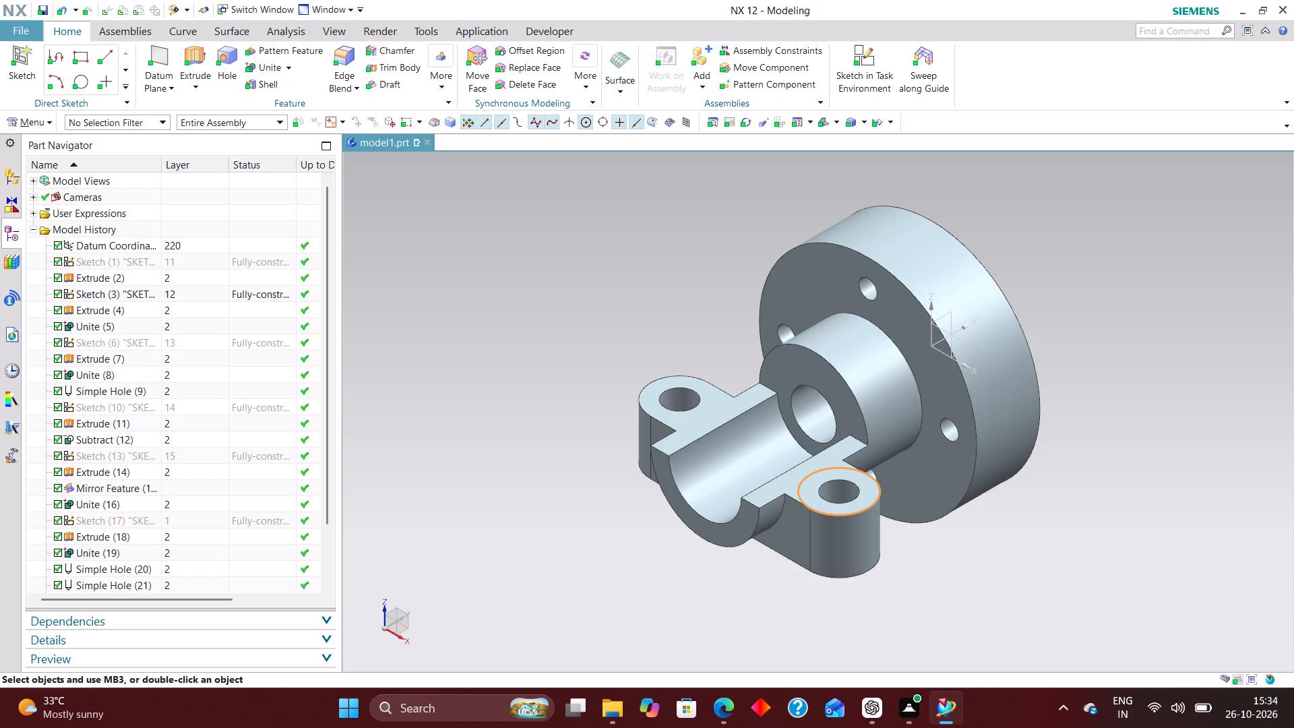
Move Sketch (17), the rectangular profile behind Extrude (18), to layer 16.
left_click(174, 518)
key("ctrl+j")
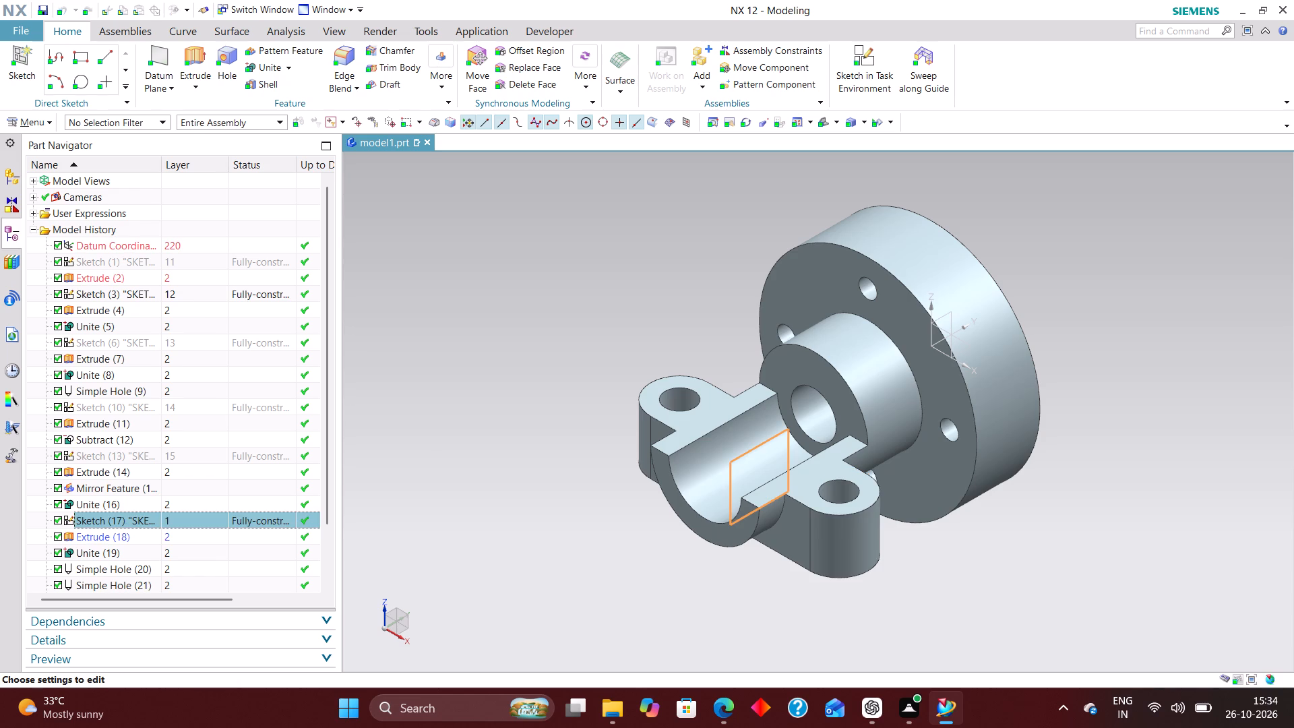
type("16")
key("Return")
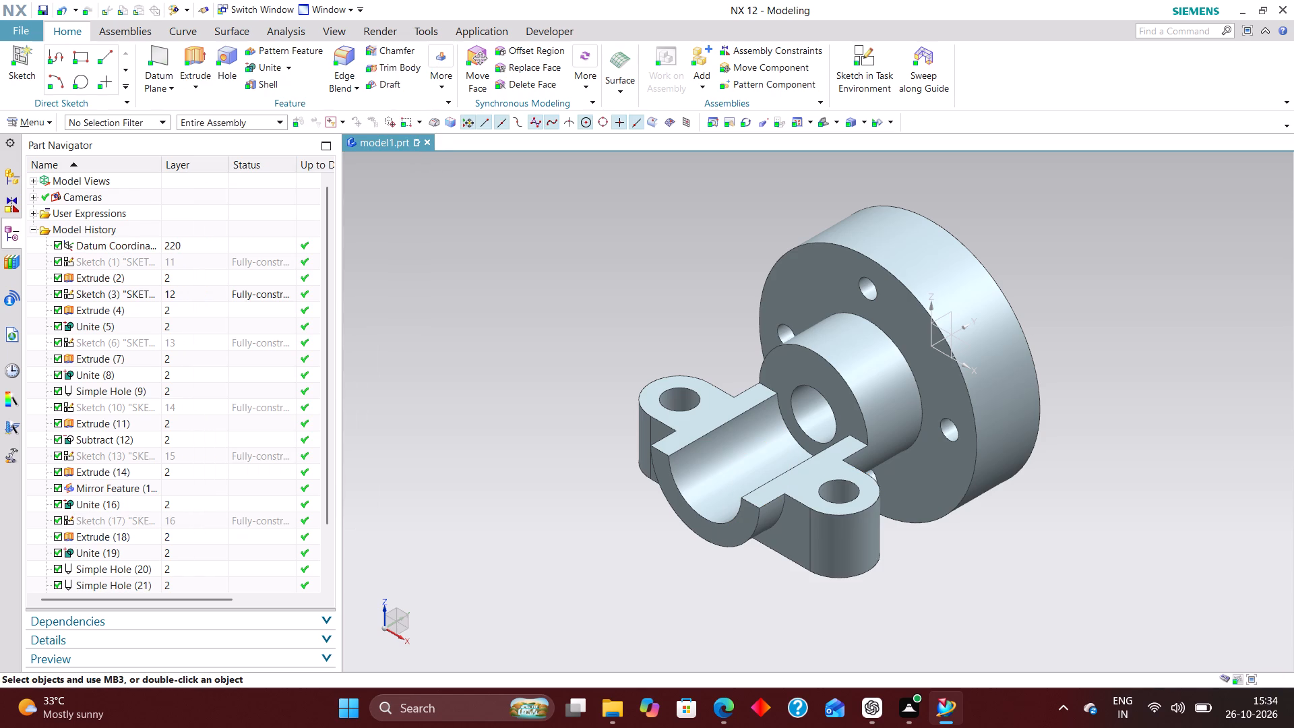
scroll(201, 558, "down", 7)
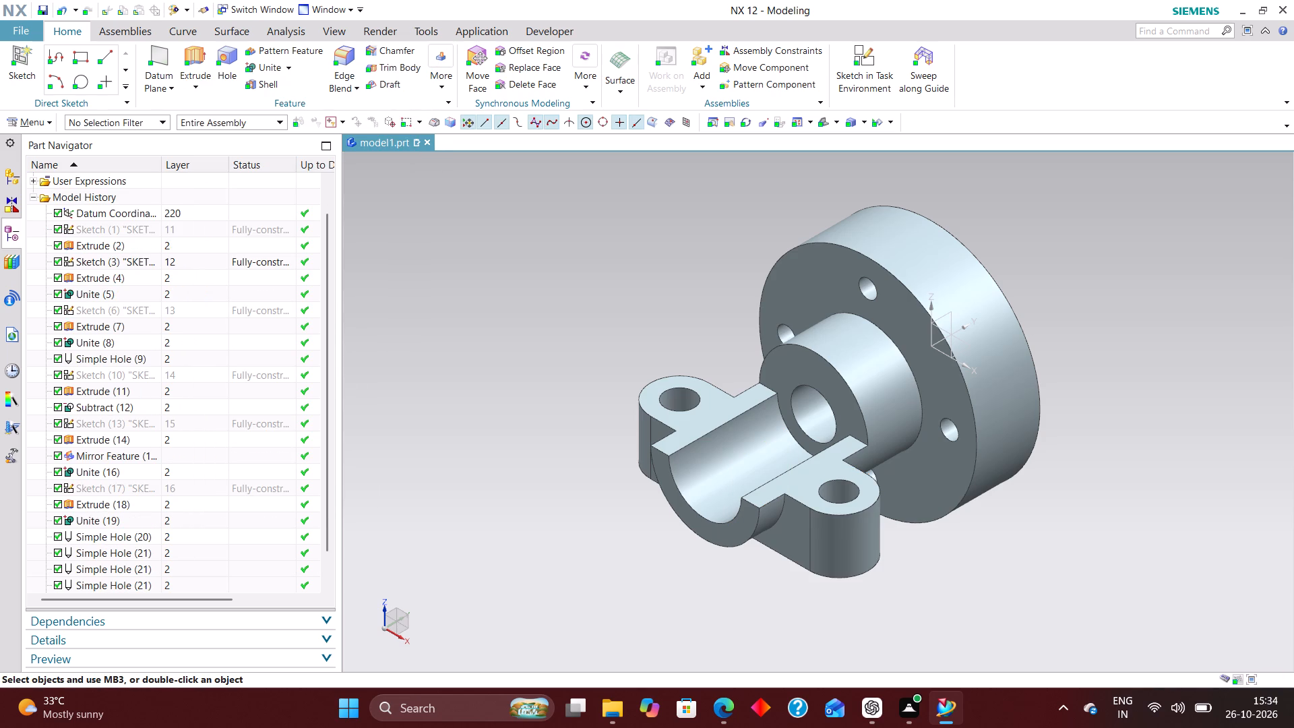
Group Simple Hole (20) through Simple Hole (23) into a new feature group named HOLES.
left_click(129, 508, "ctrl")
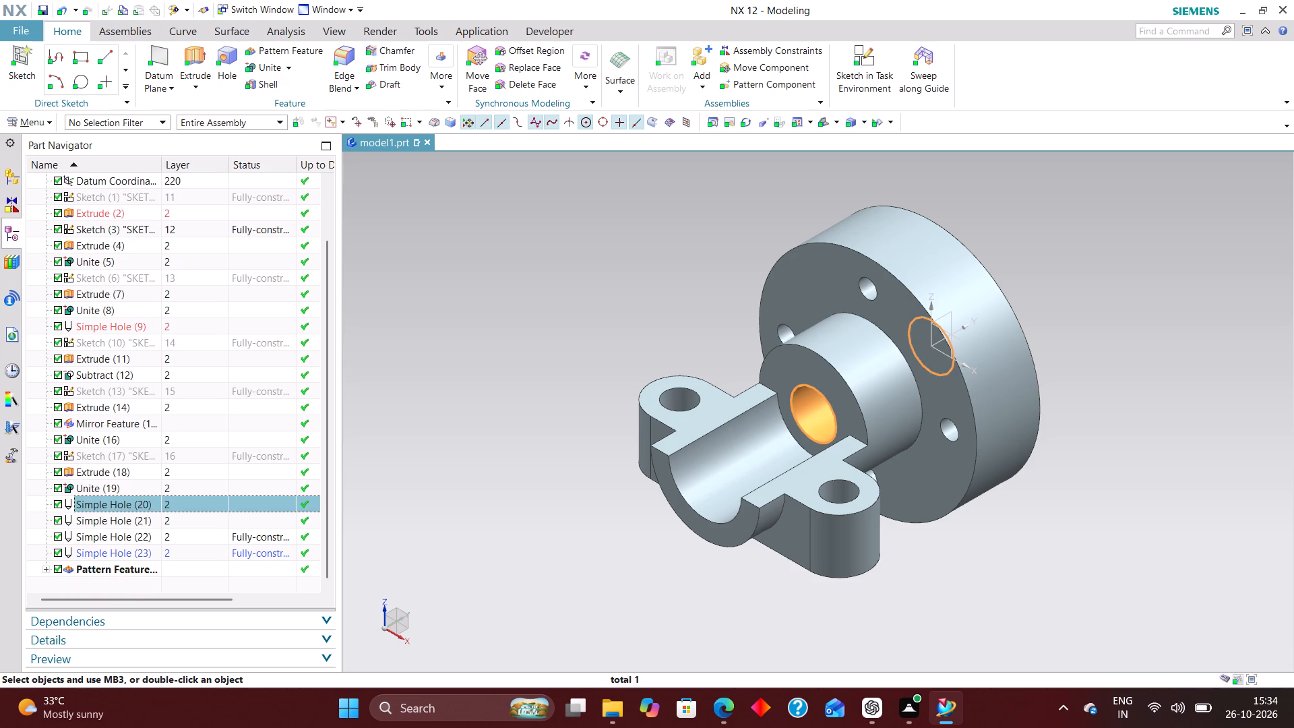
left_click(129, 516, "ctrl")
left_click(124, 532, "ctrl")
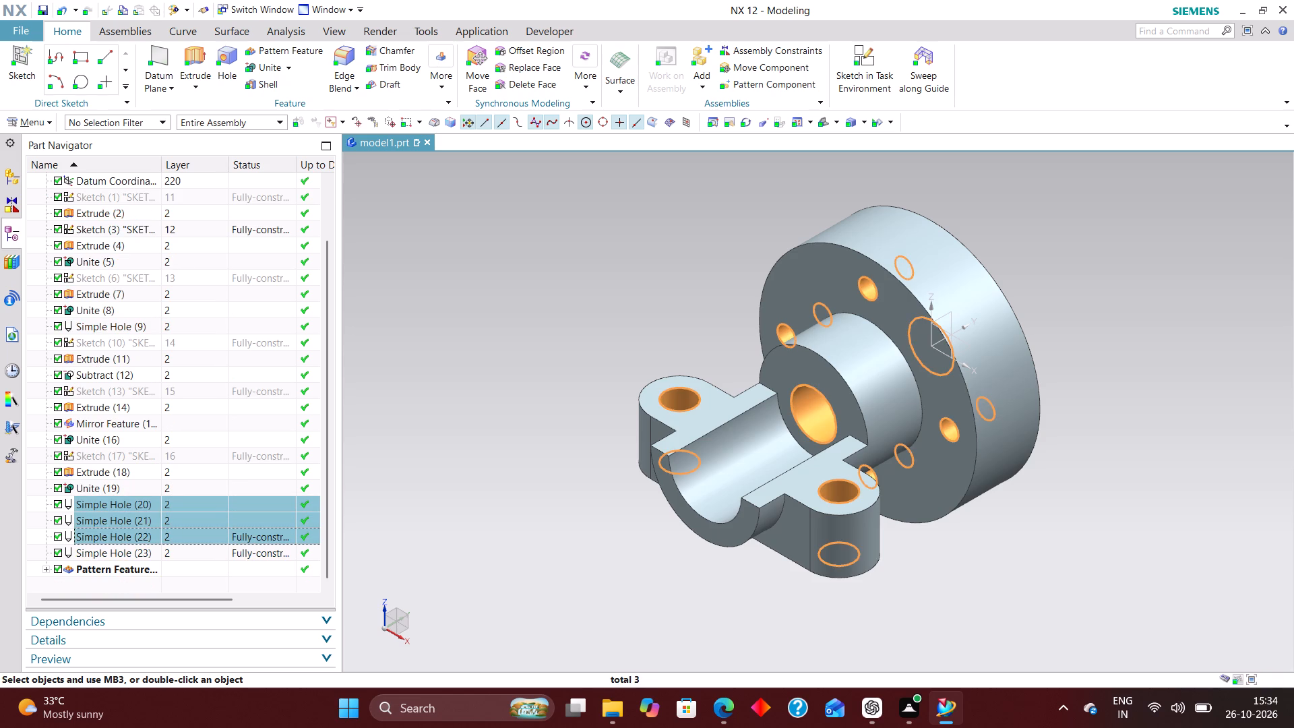
left_click(121, 553, "ctrl")
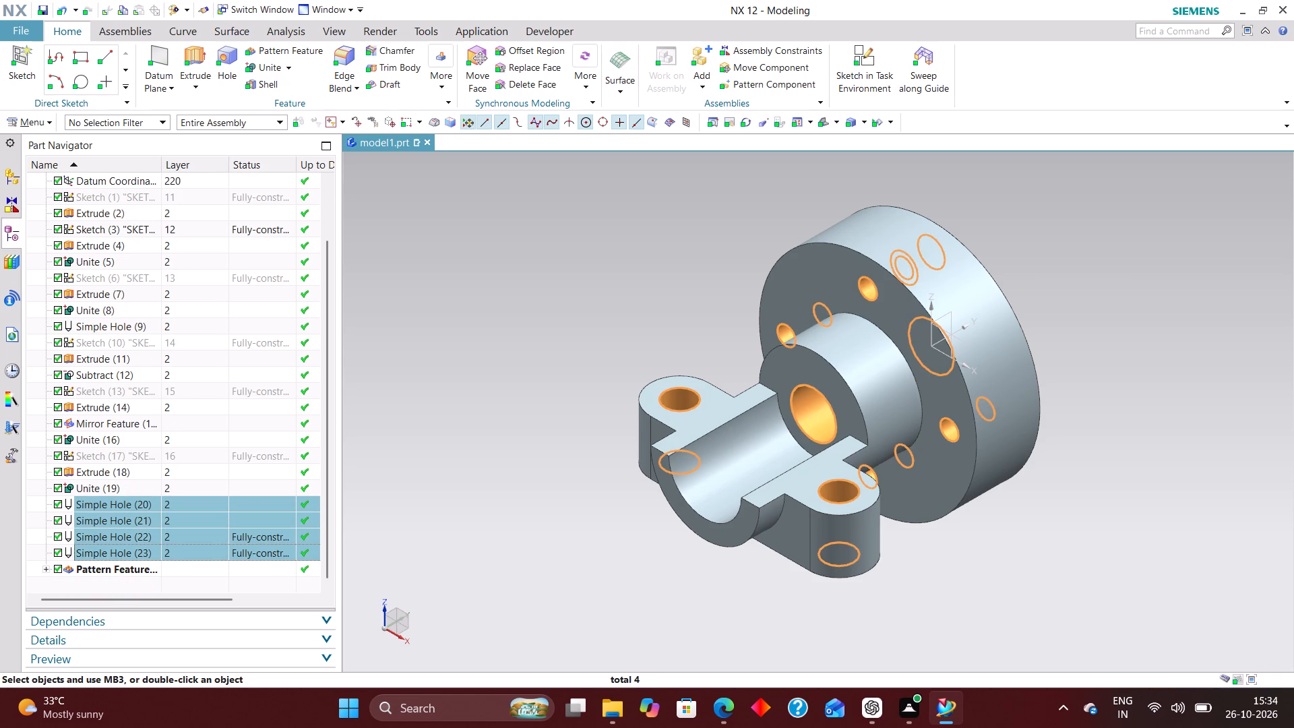
right_click(121, 553)
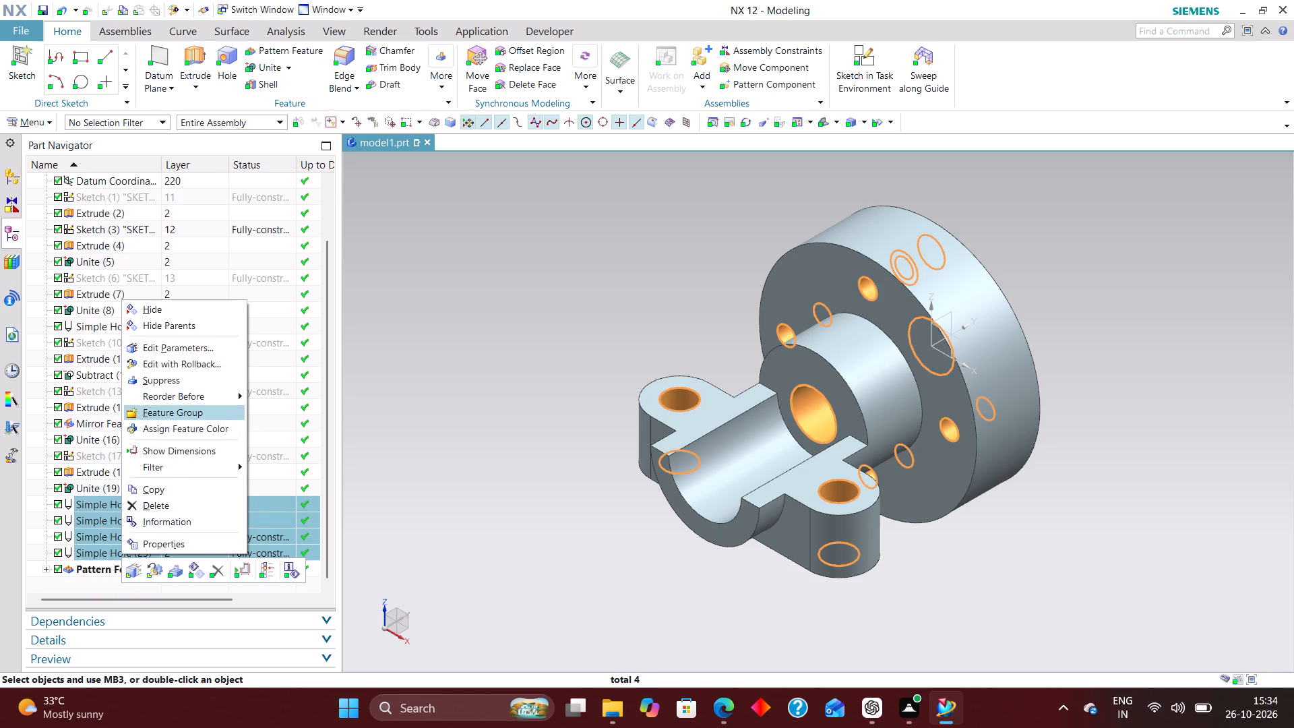
left_click(151, 407)
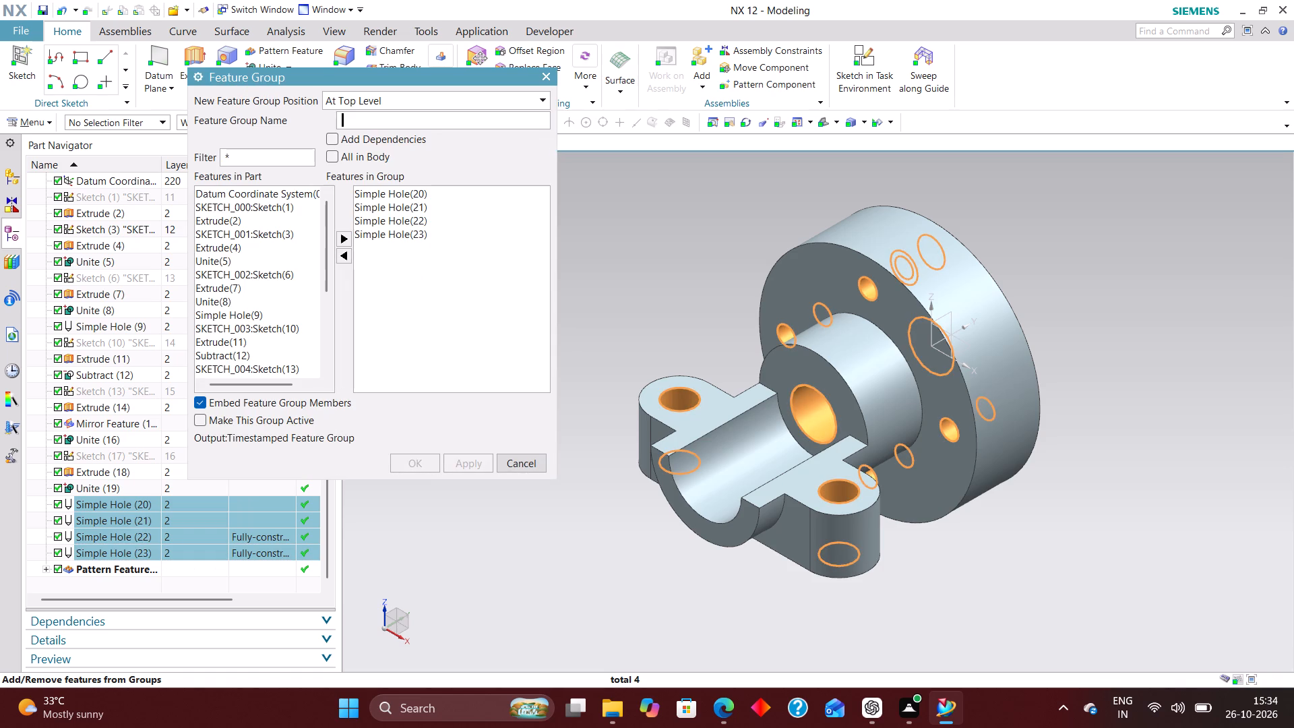
type("HOLES")
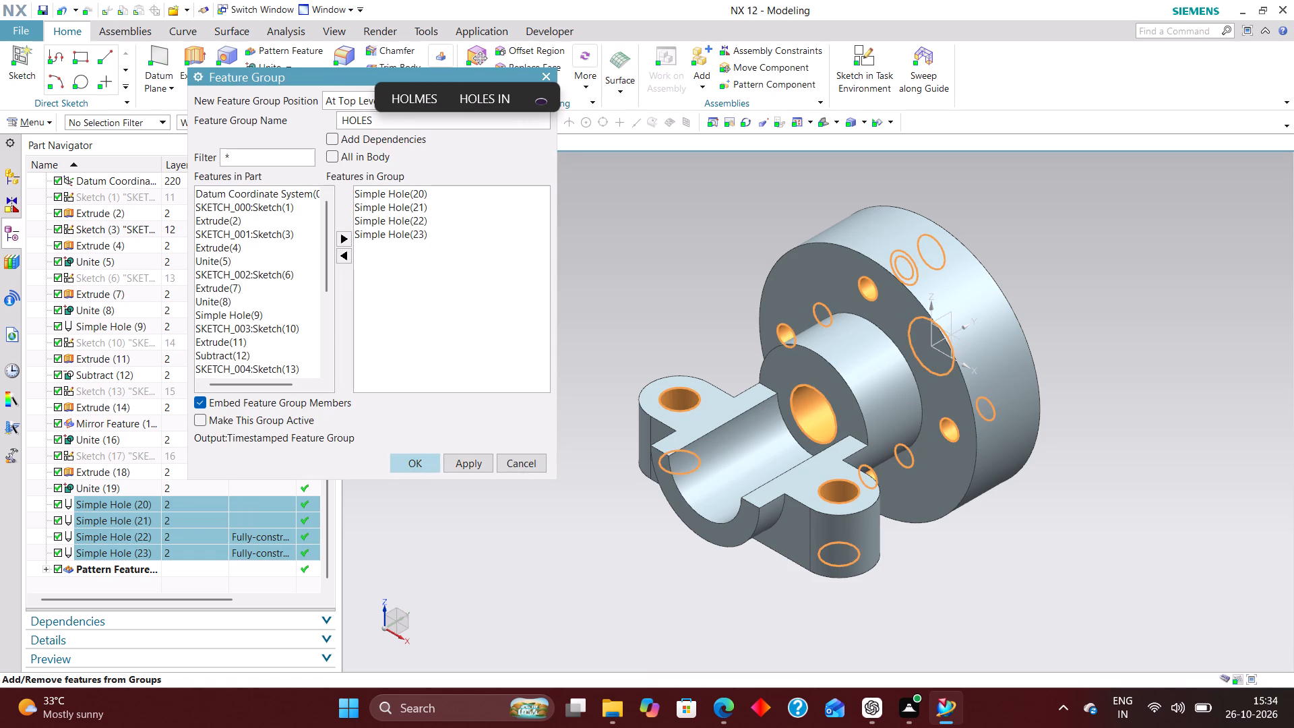
left_click(425, 459)
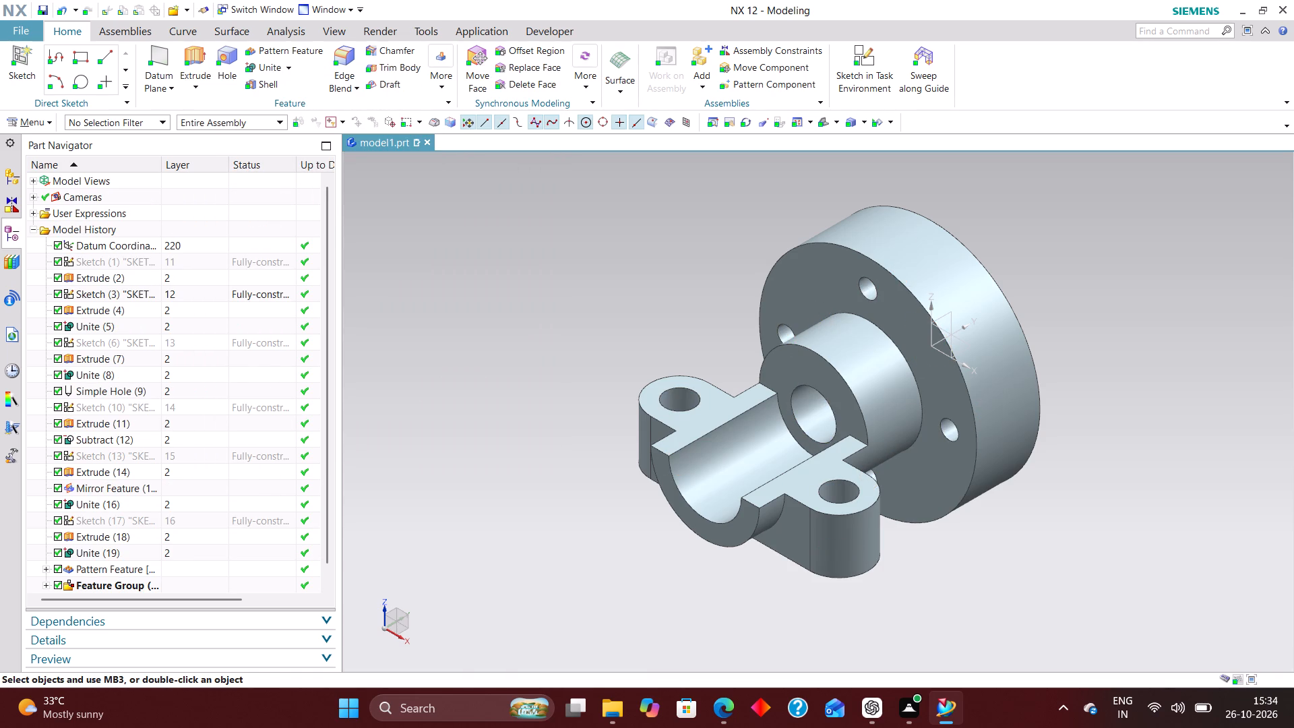
Hide Sketch (3), the circular profile behind Extrude (4).
scroll(133, 313, "down", 2)
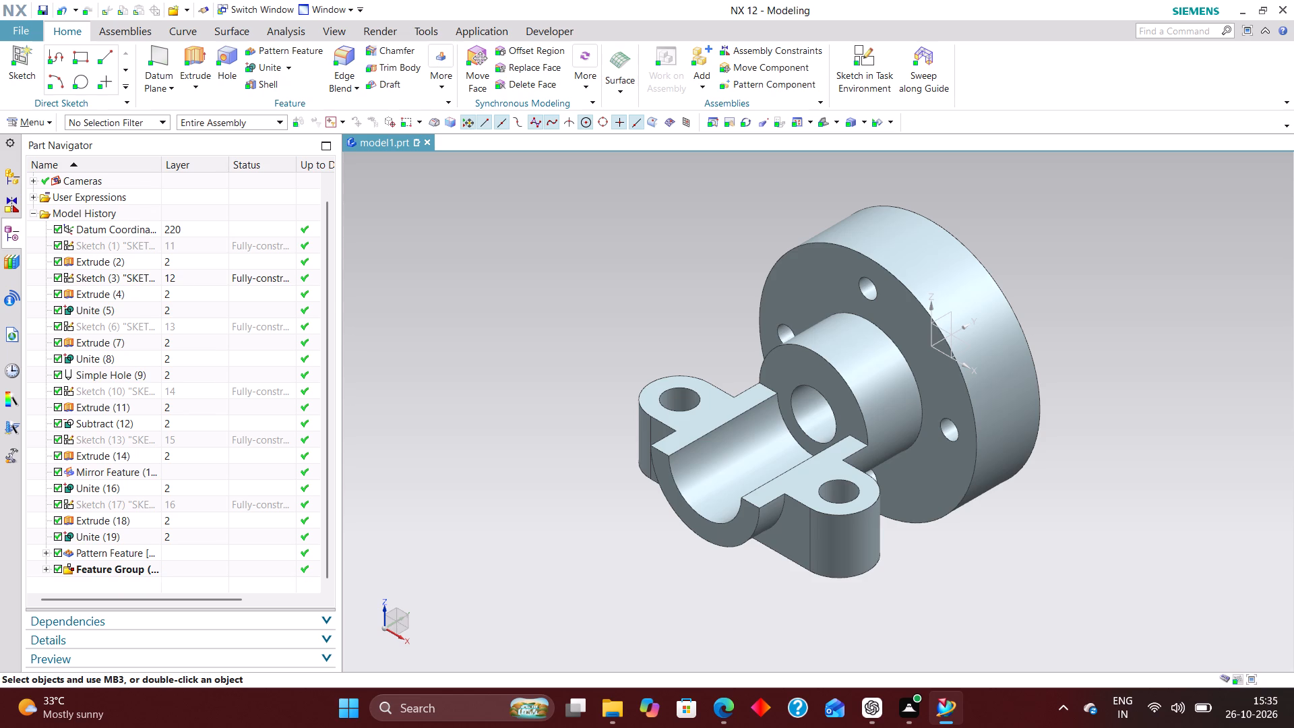
left_click(141, 276)
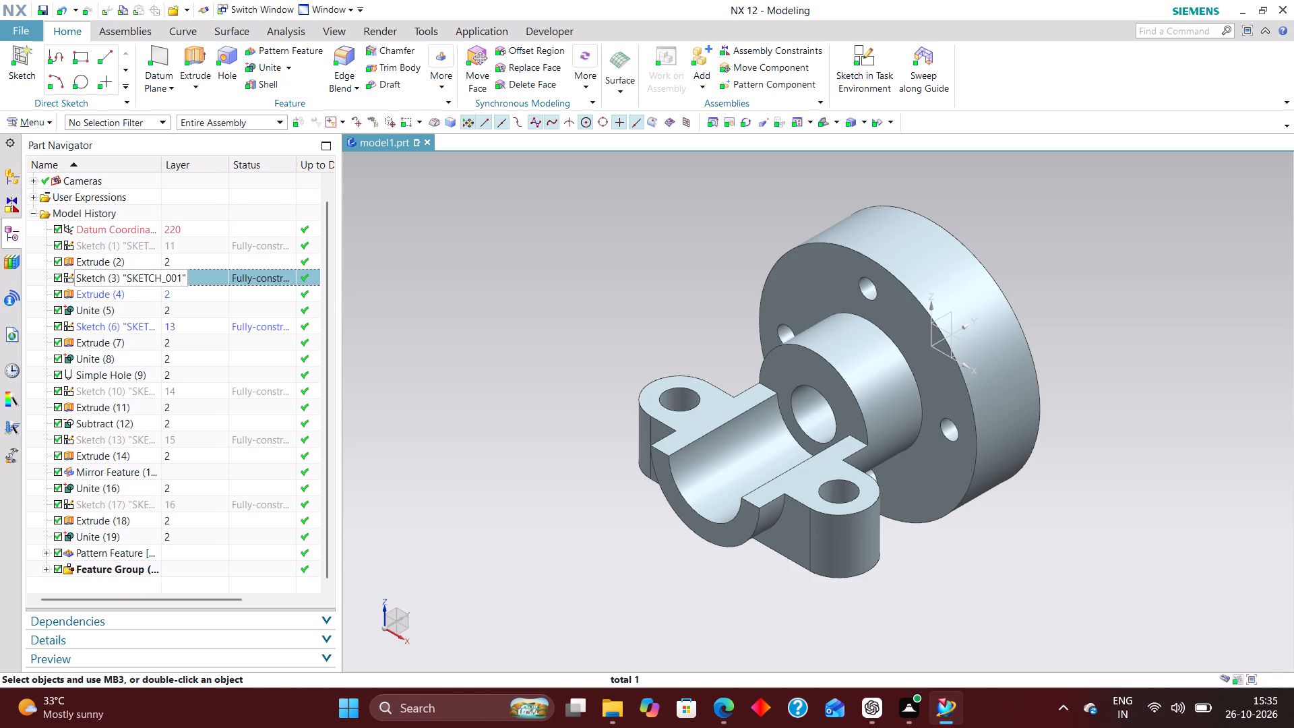
right_click(141, 276)
left_click(175, 243)
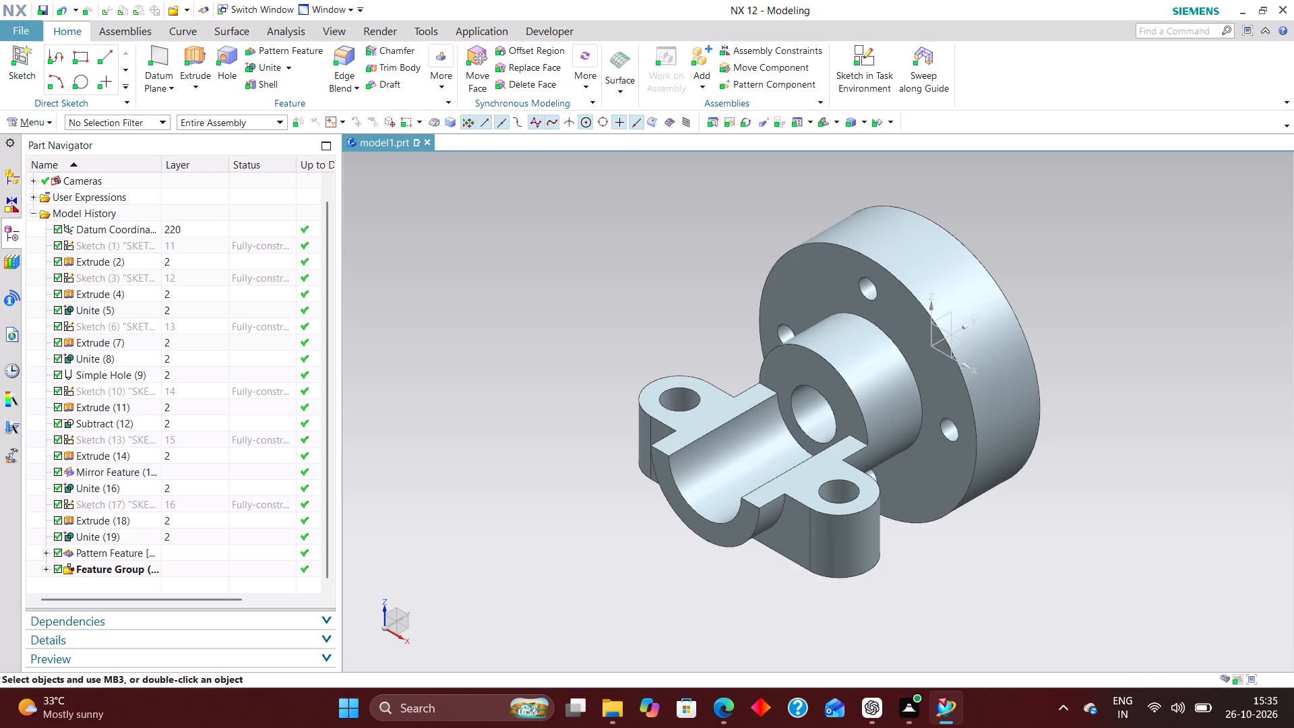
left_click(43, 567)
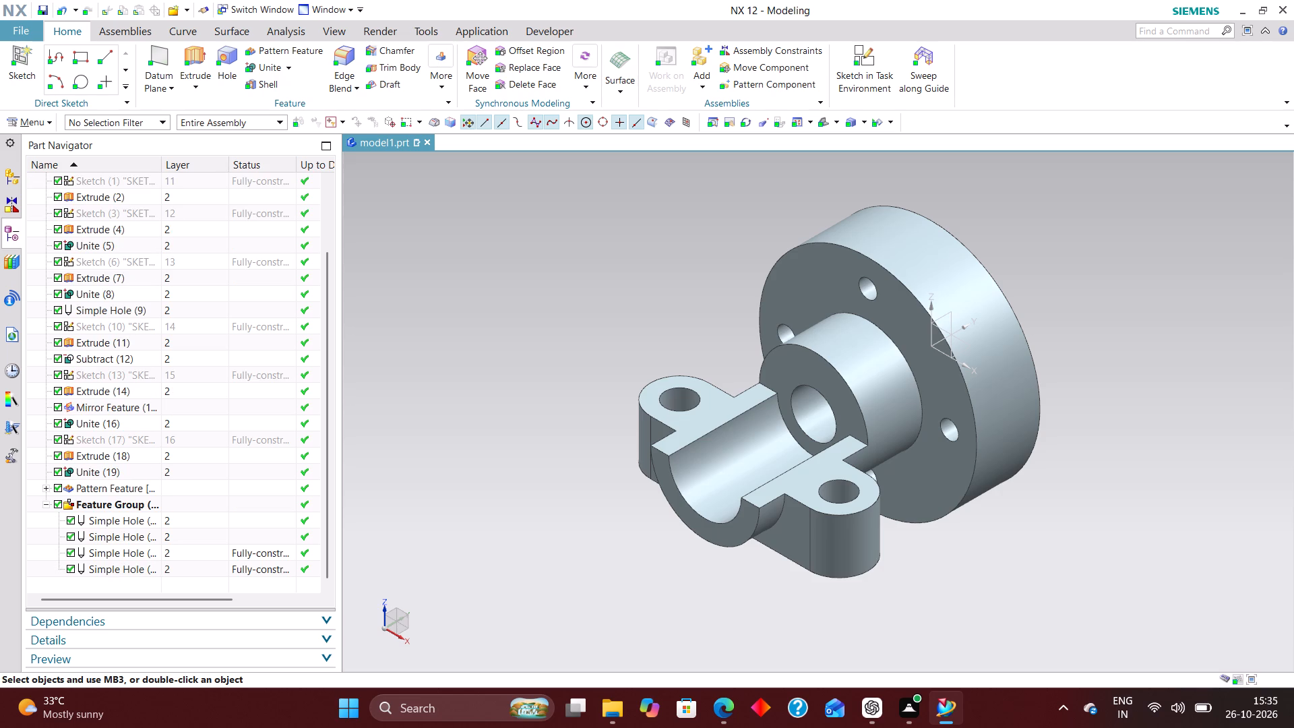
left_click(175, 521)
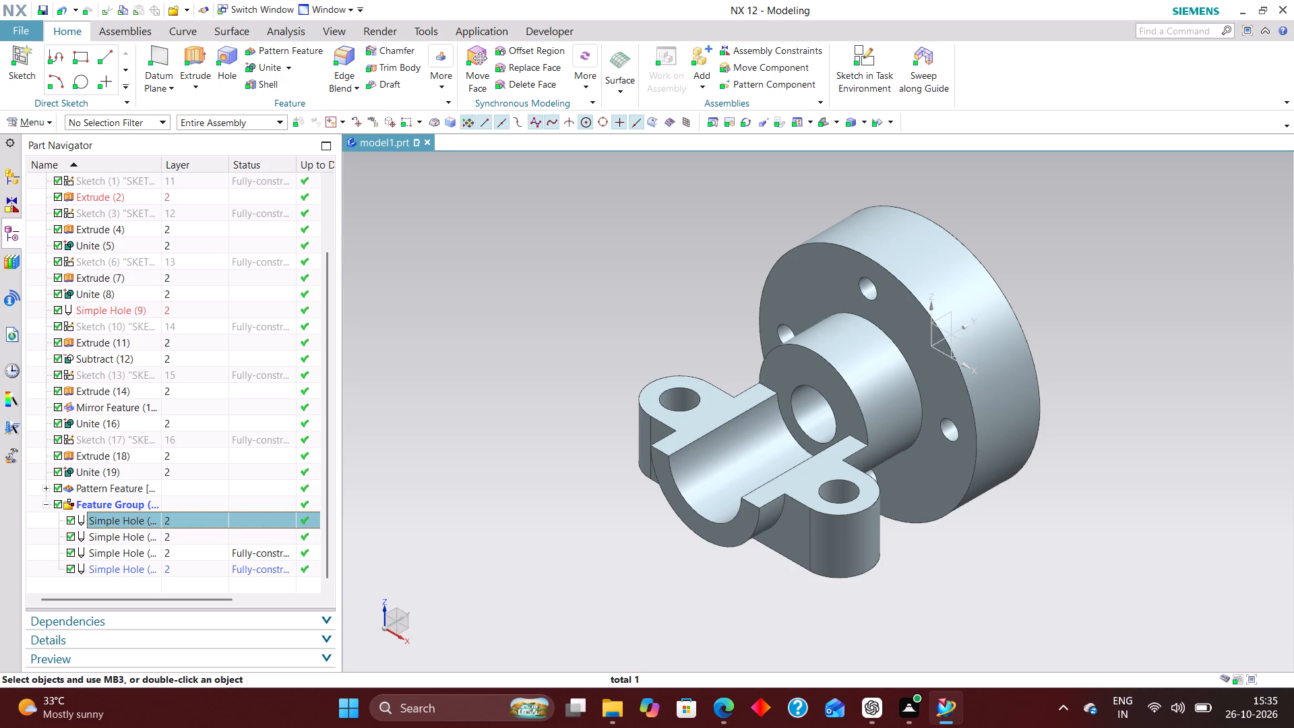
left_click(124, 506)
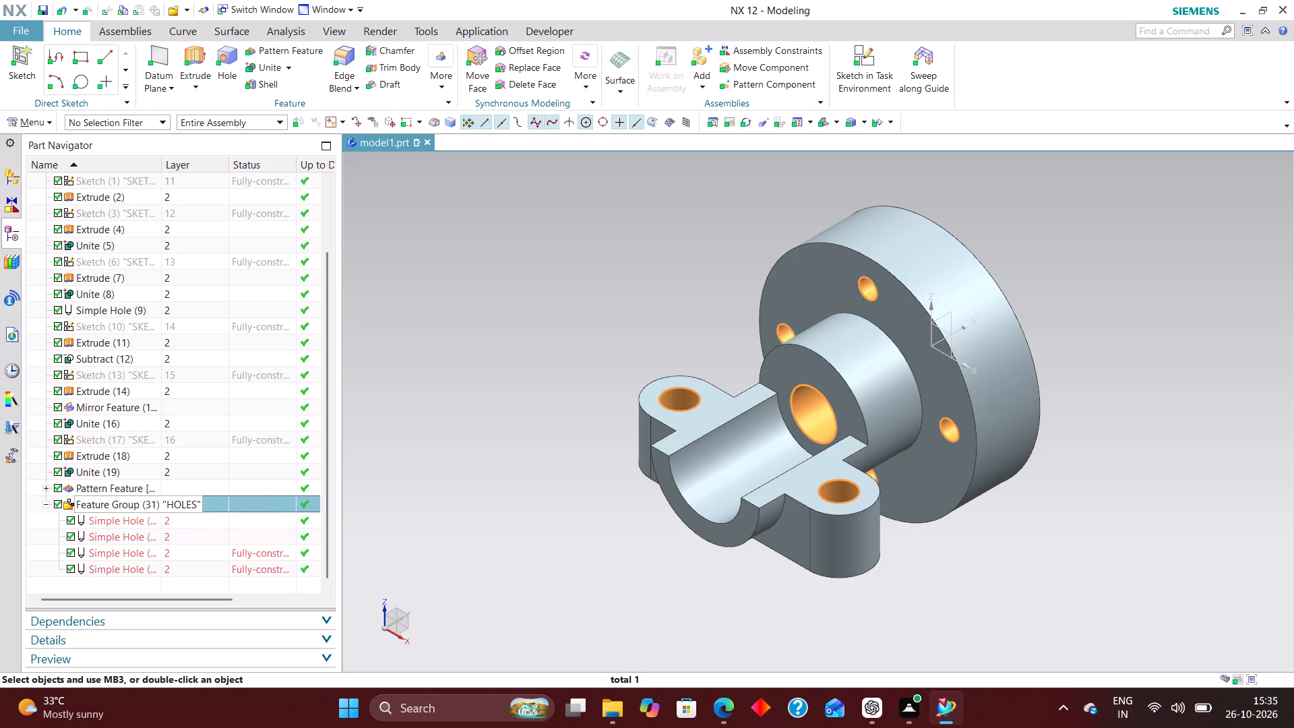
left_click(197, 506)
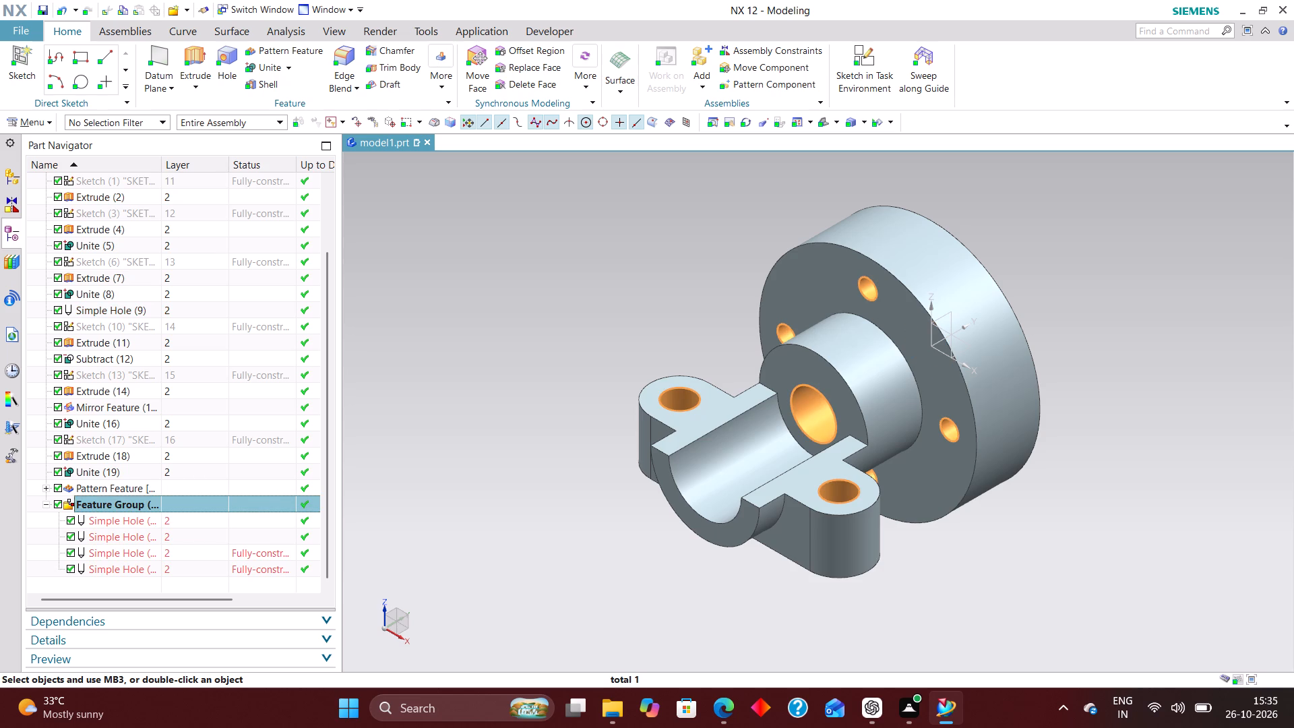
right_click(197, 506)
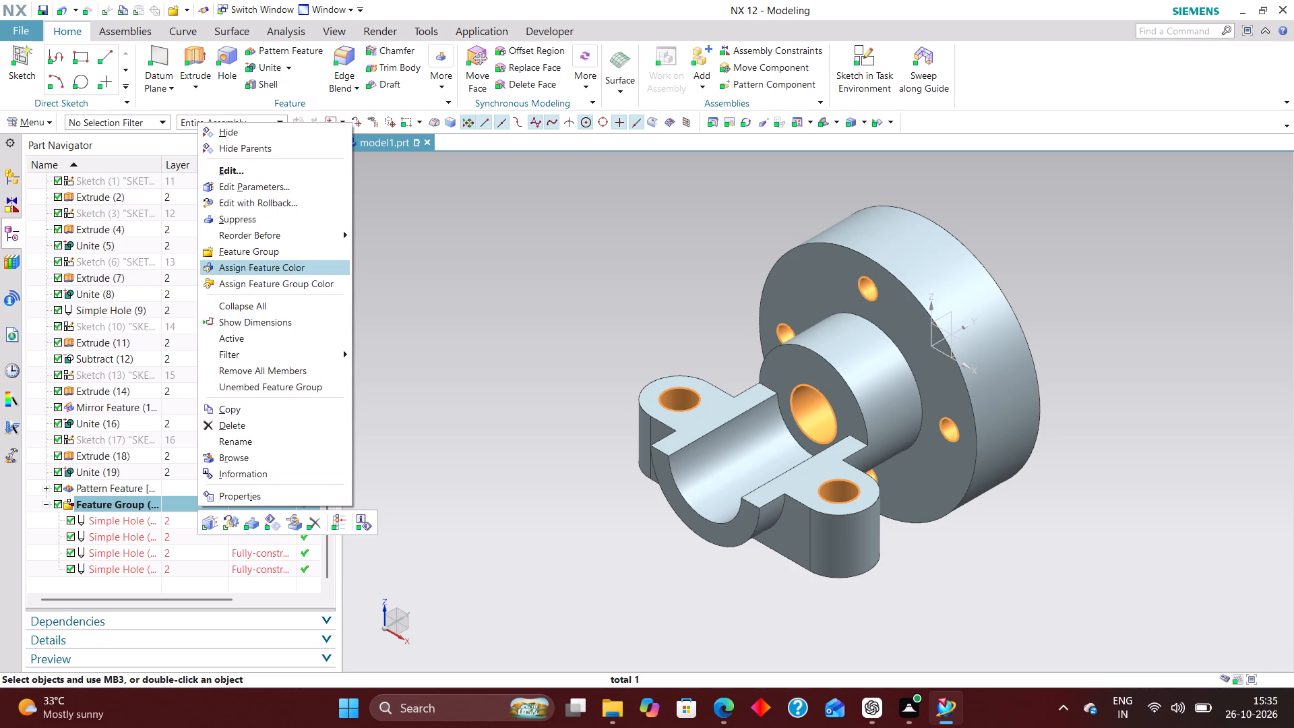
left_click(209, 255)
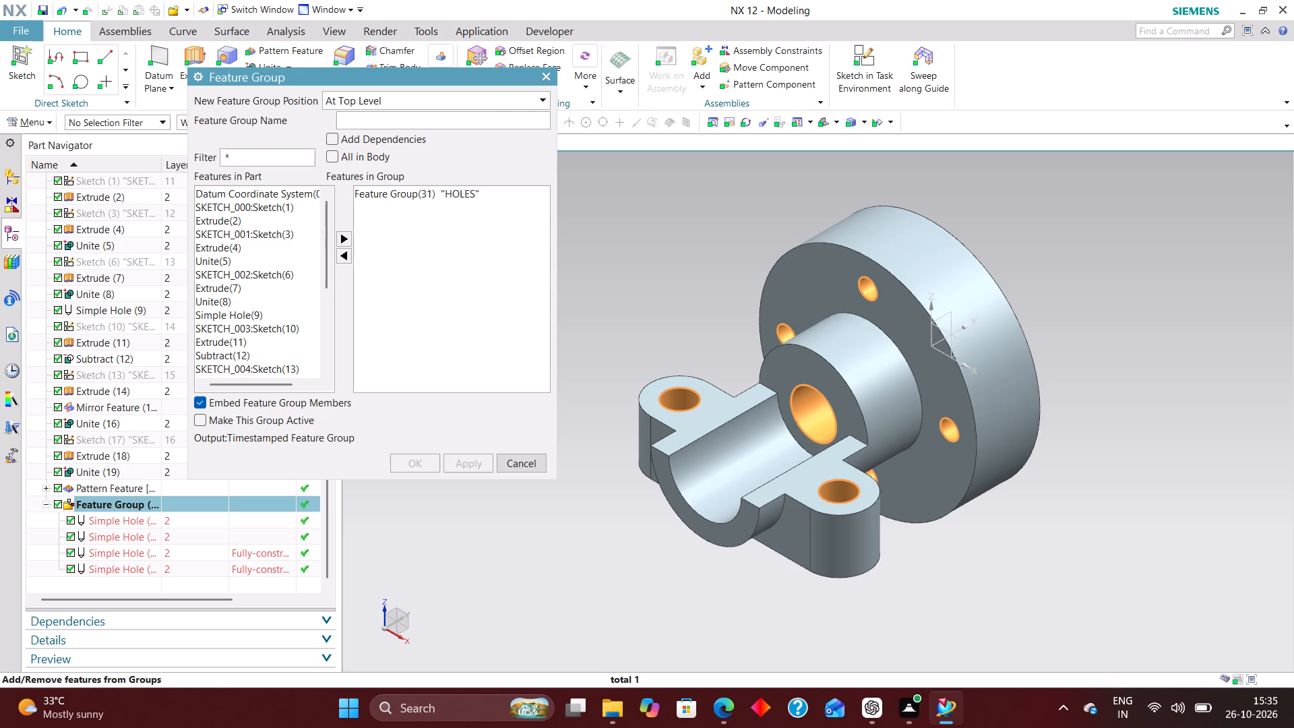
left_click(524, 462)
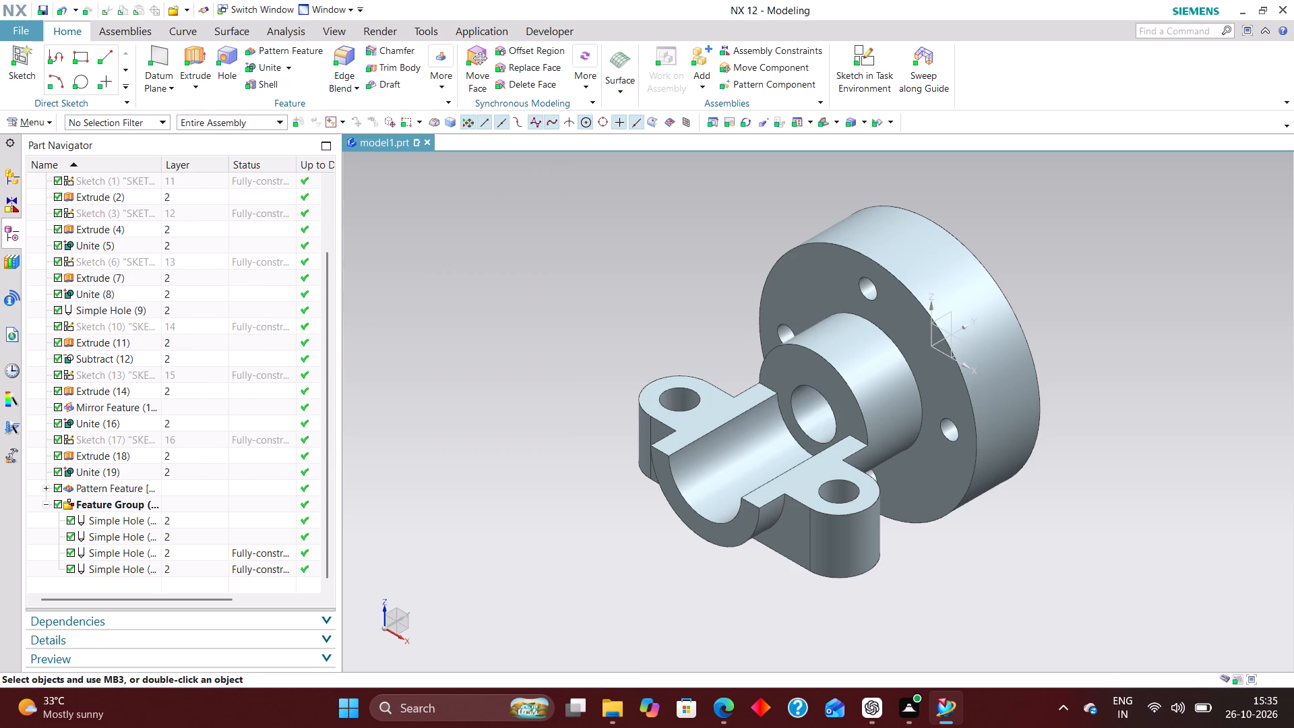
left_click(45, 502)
Move Simple Hole (9), the large bore of the half bearing, into the HOLES feature group.
scroll(160, 593, "down", 6)
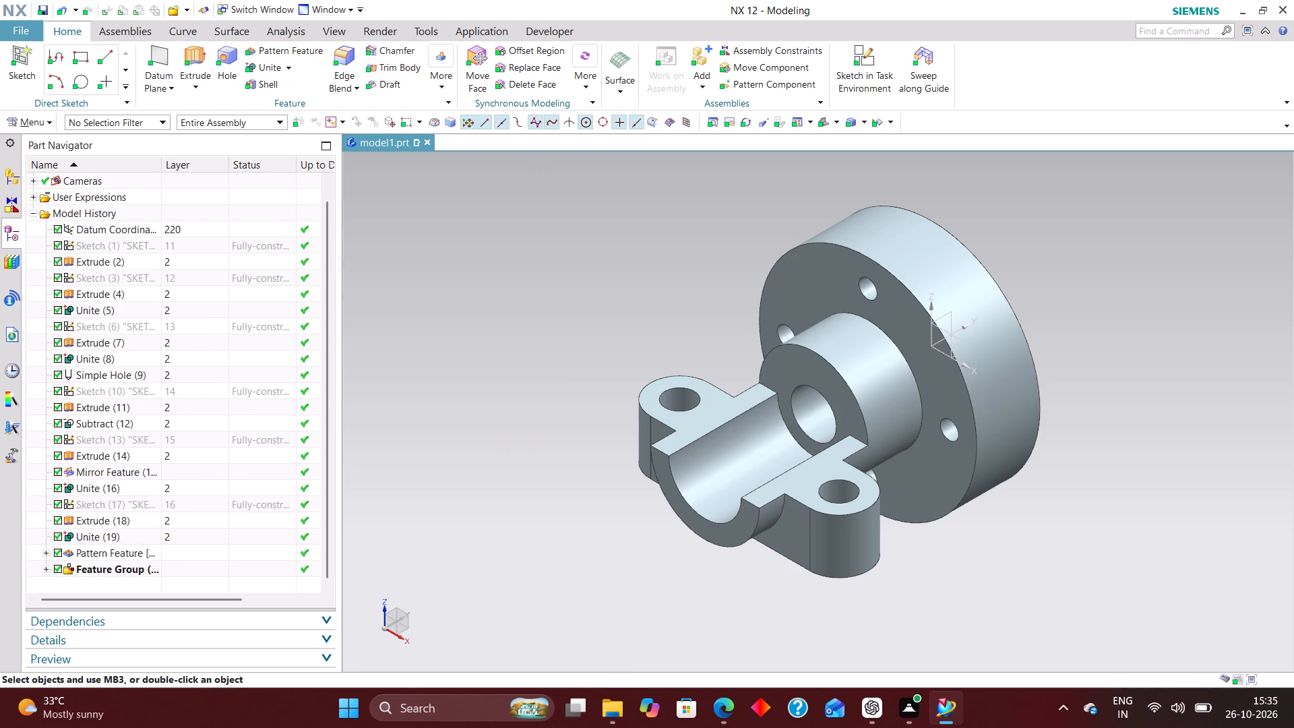
left_click(159, 374)
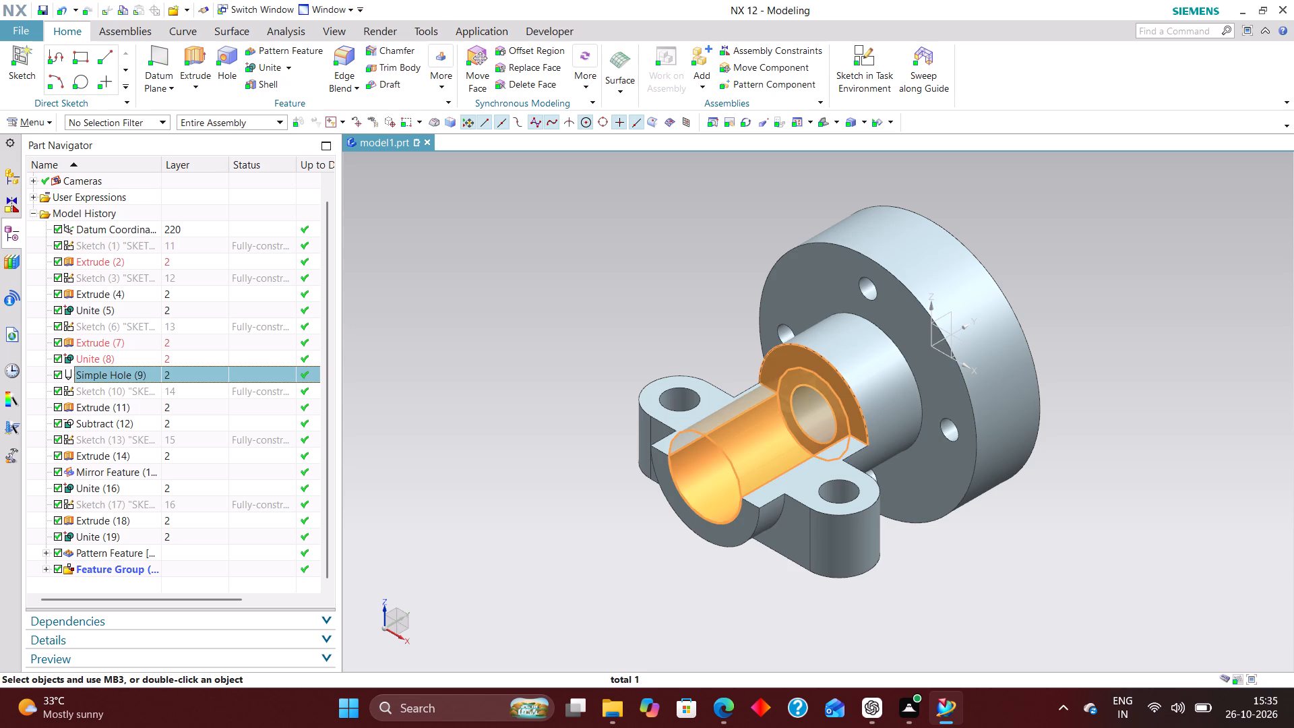
left_click_drag(146, 373, 136, 566)
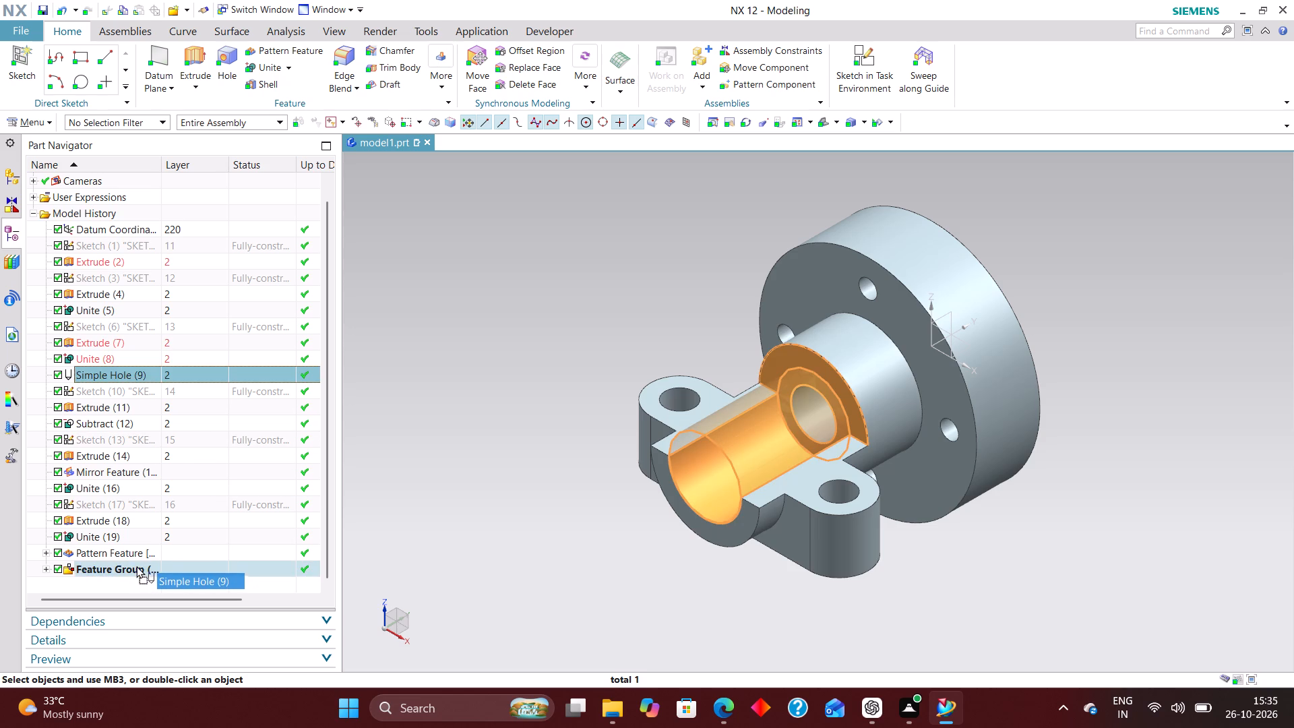
left_click_drag(136, 566, 137, 569)
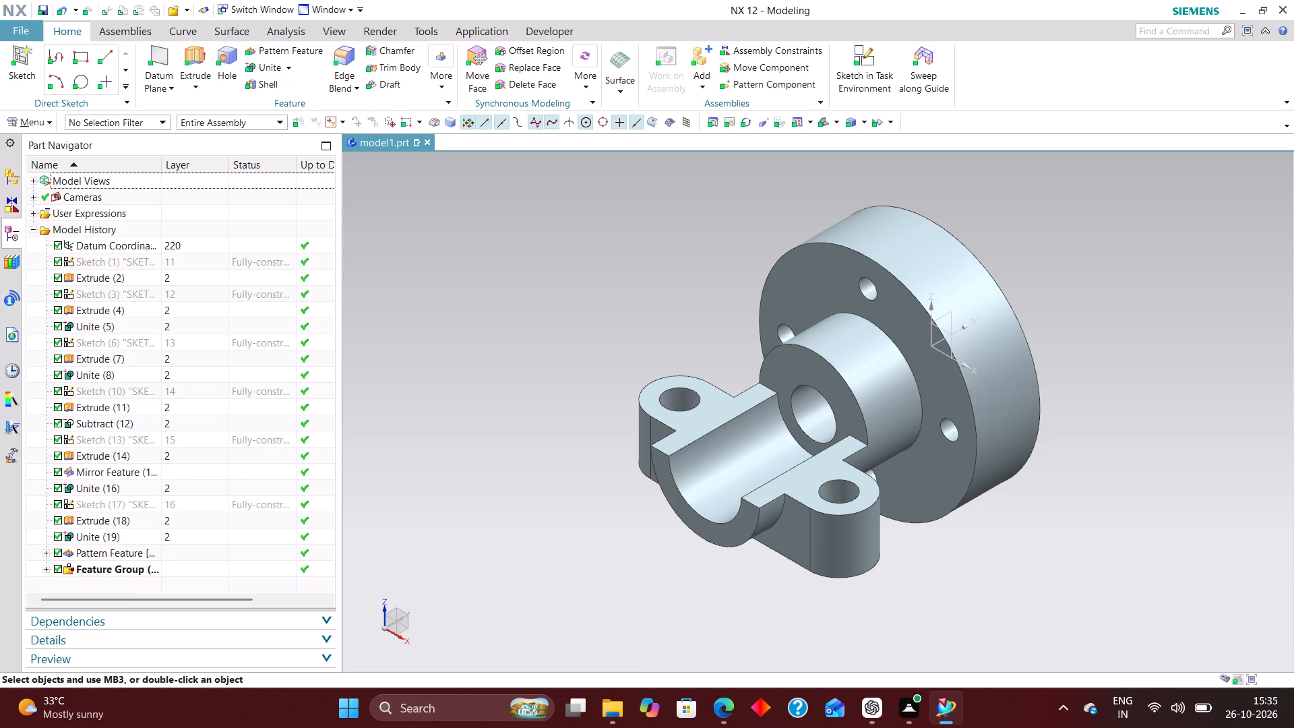
left_click(47, 568)
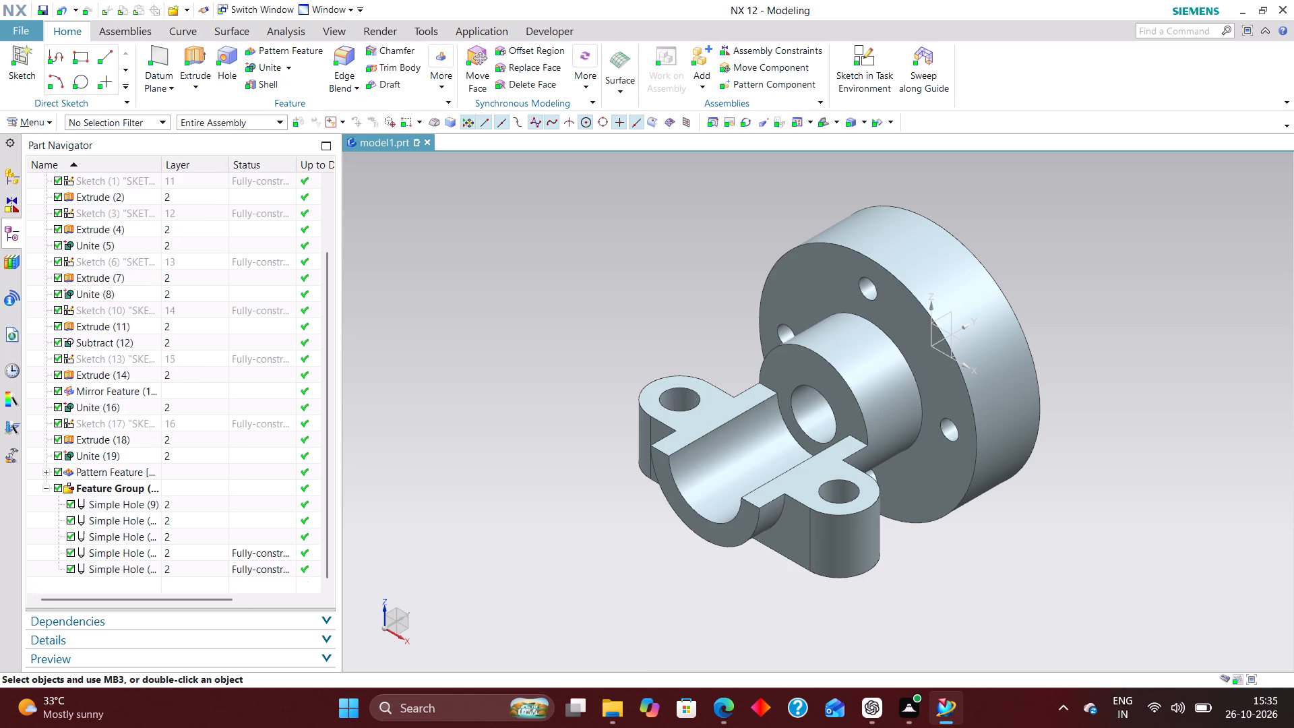
left_click(46, 487)
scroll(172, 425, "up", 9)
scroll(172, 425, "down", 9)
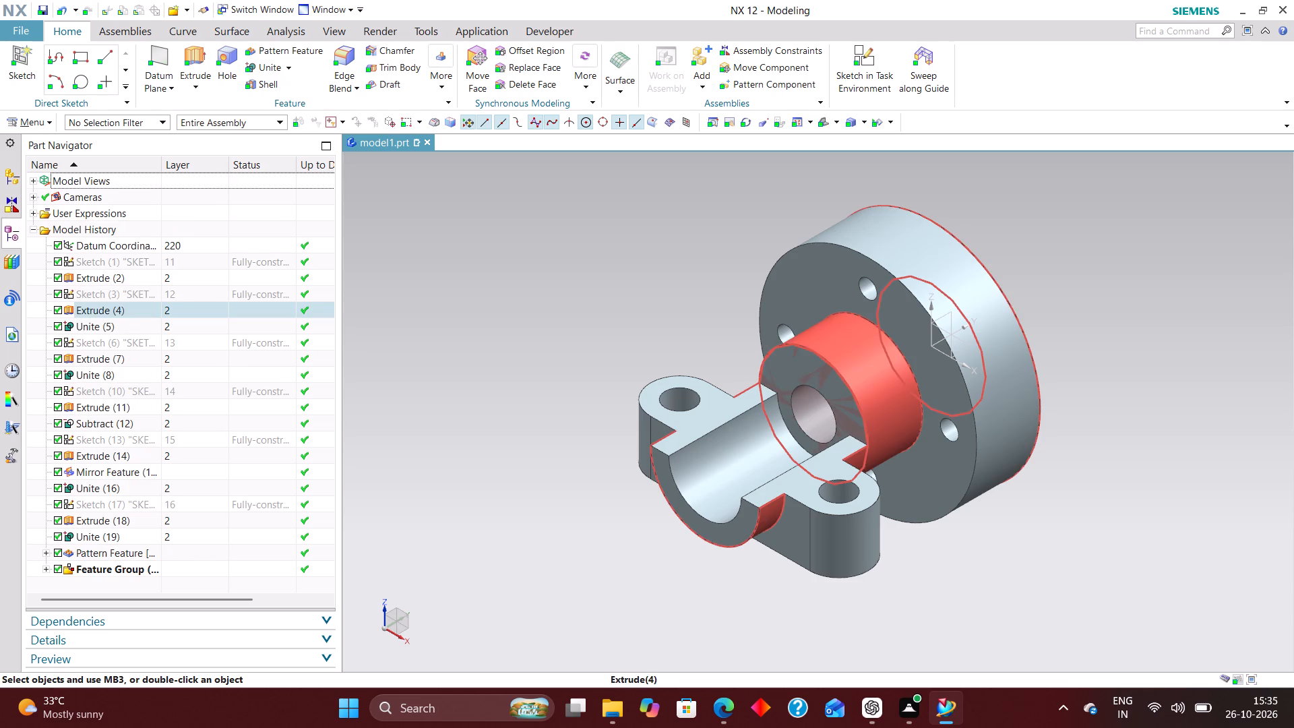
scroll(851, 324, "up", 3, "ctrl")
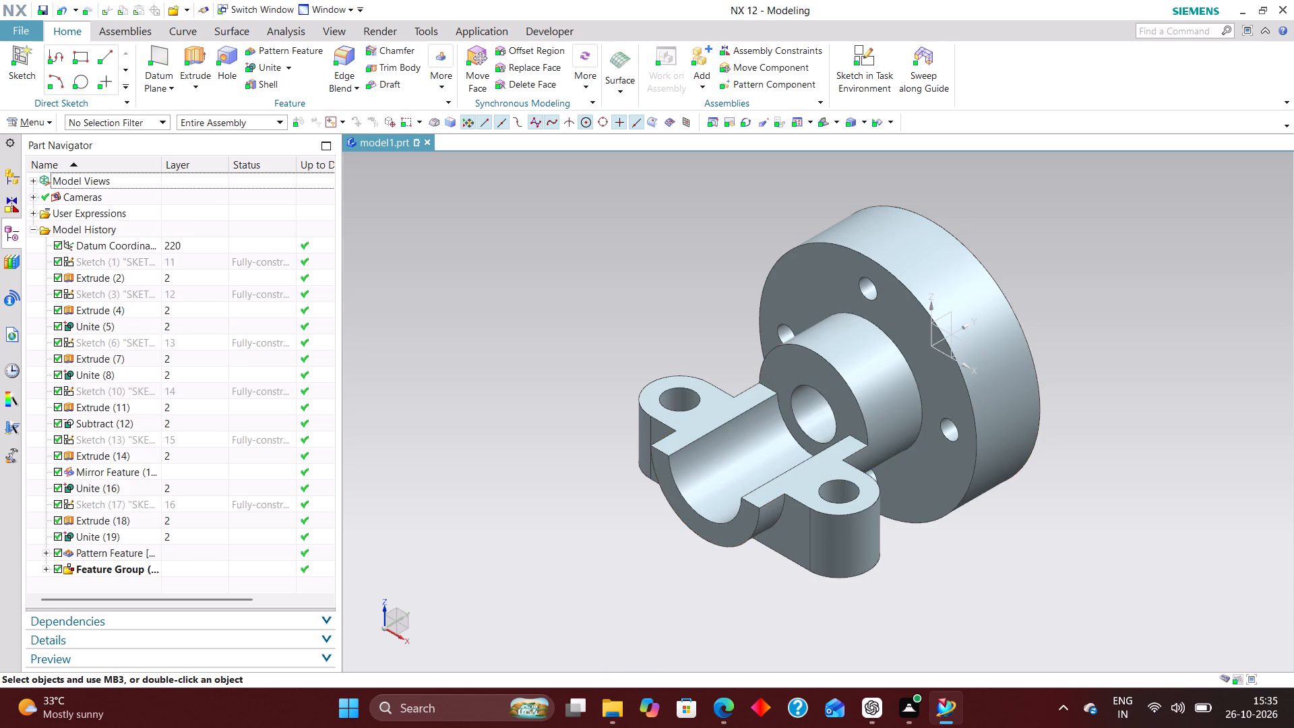
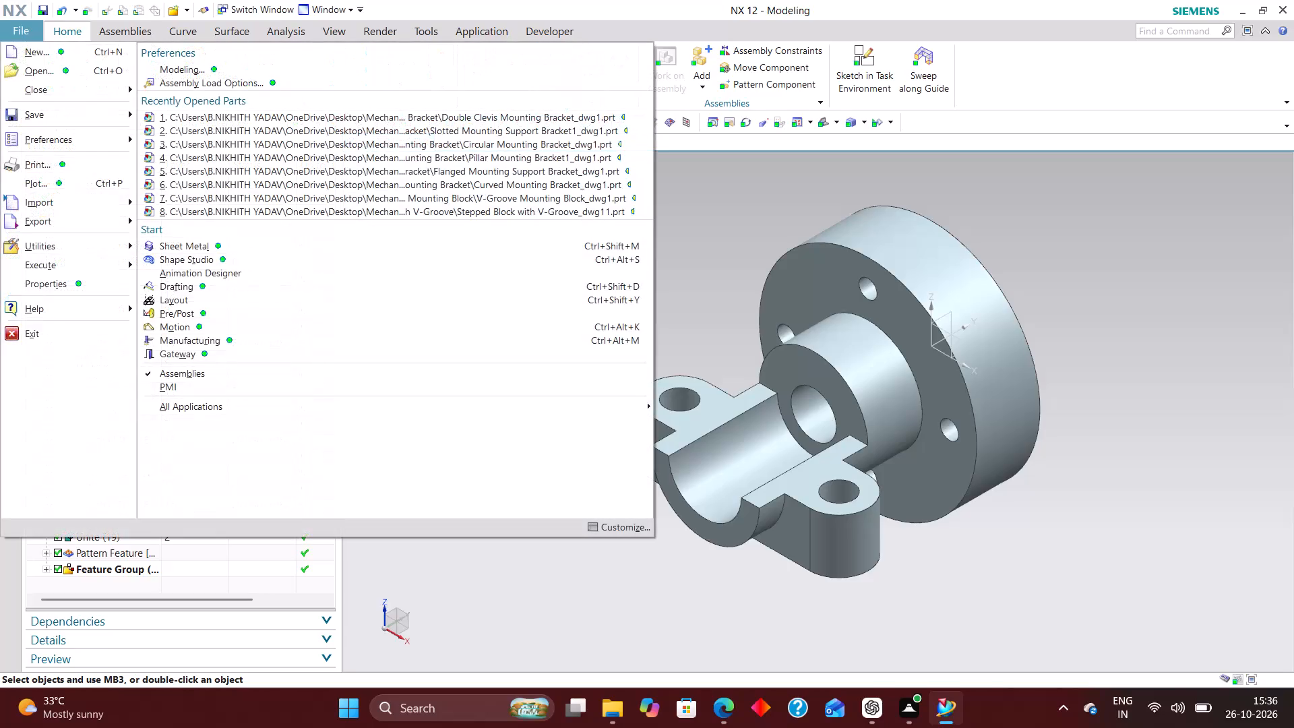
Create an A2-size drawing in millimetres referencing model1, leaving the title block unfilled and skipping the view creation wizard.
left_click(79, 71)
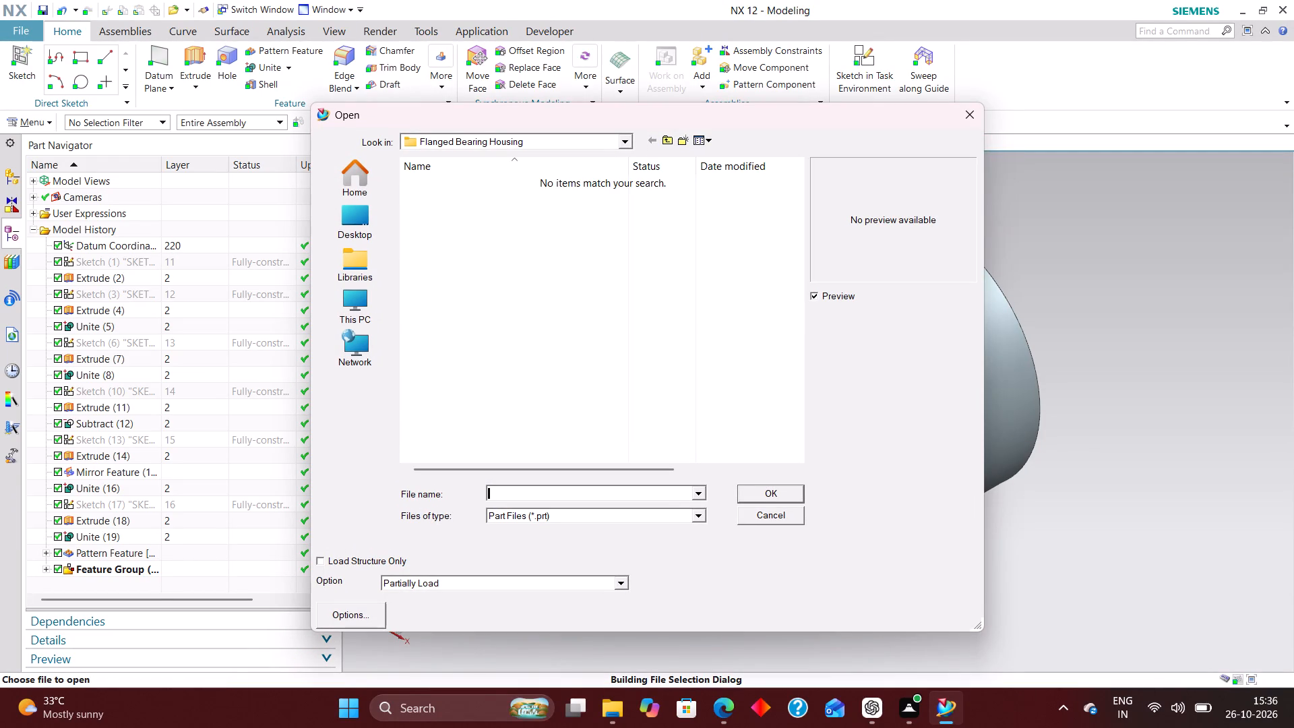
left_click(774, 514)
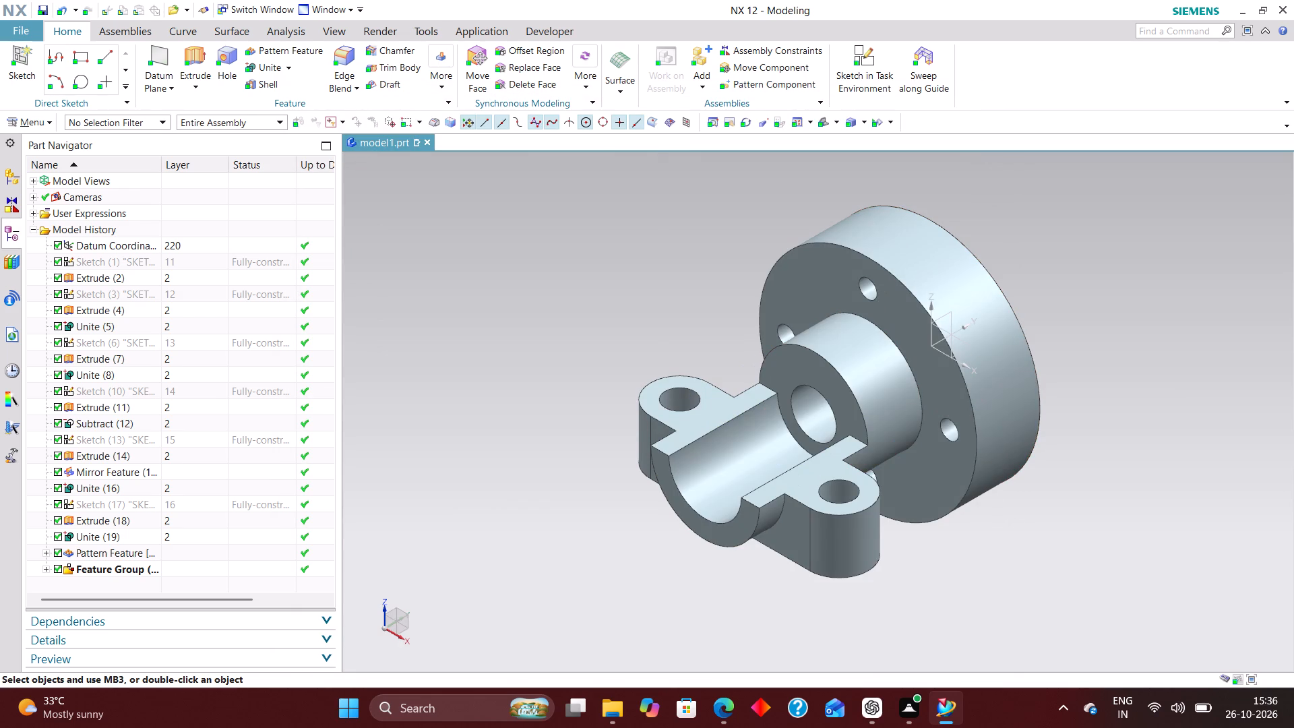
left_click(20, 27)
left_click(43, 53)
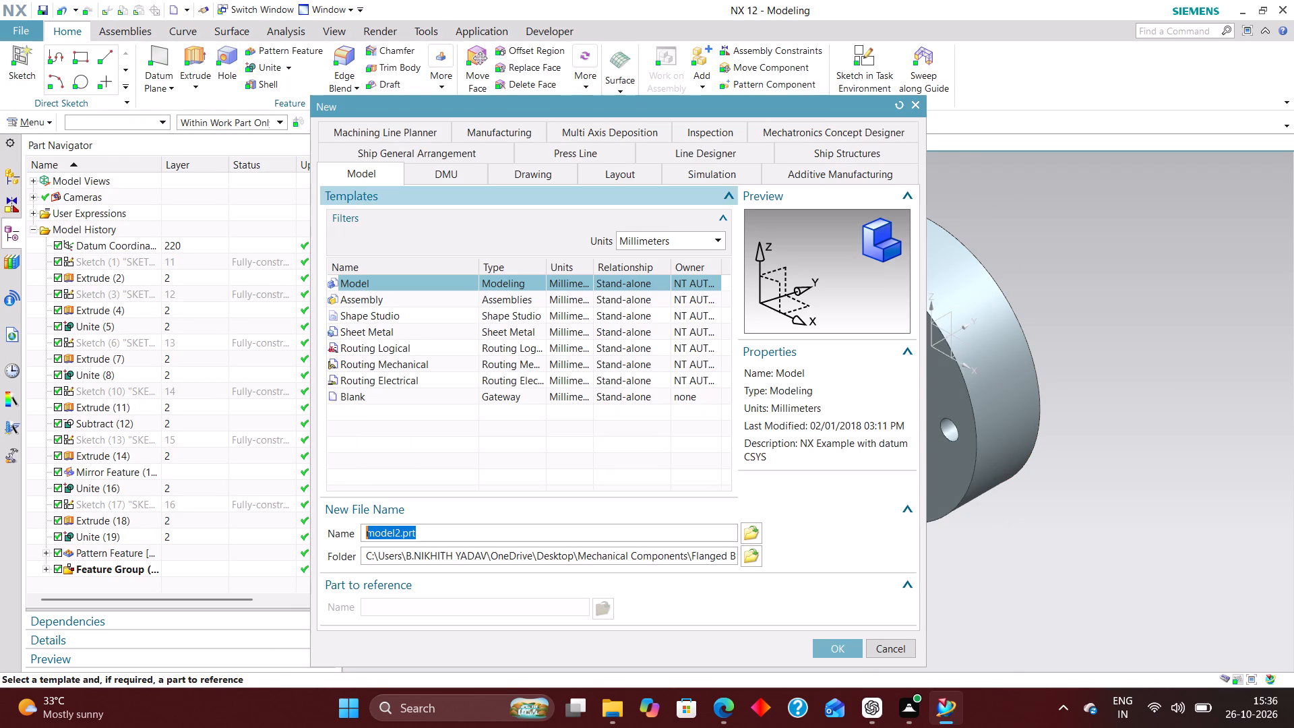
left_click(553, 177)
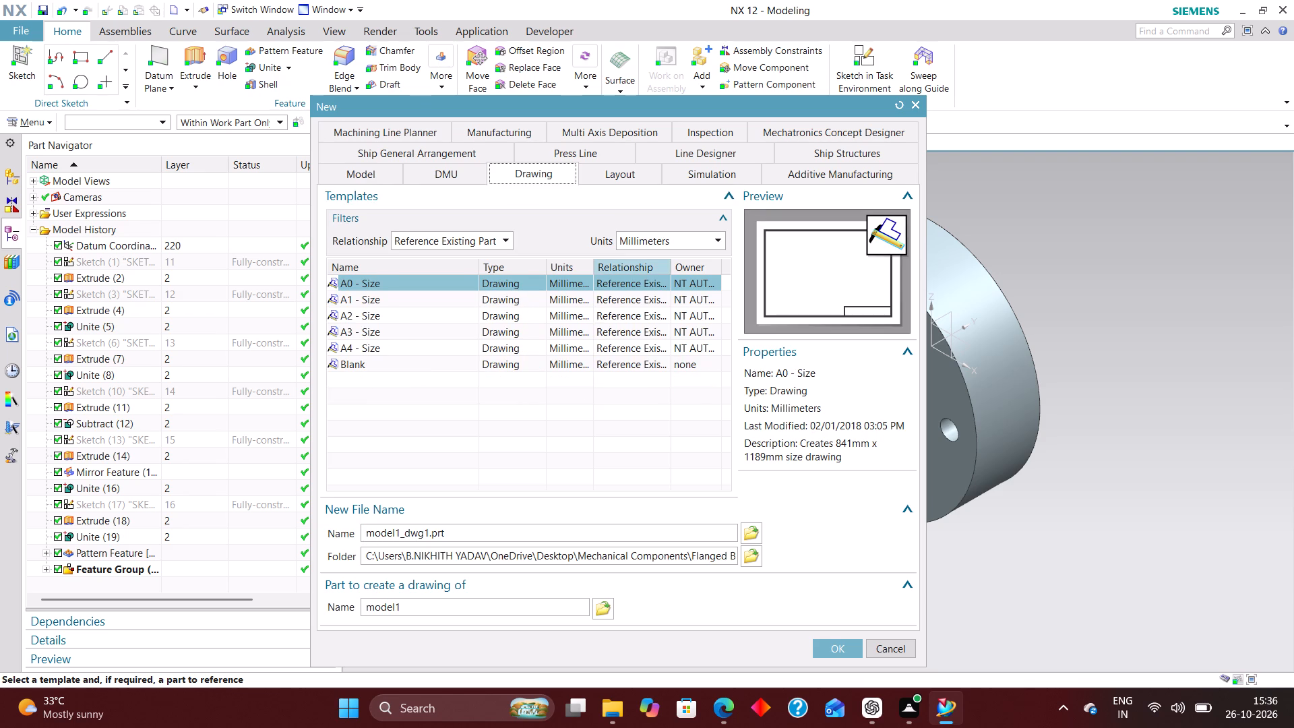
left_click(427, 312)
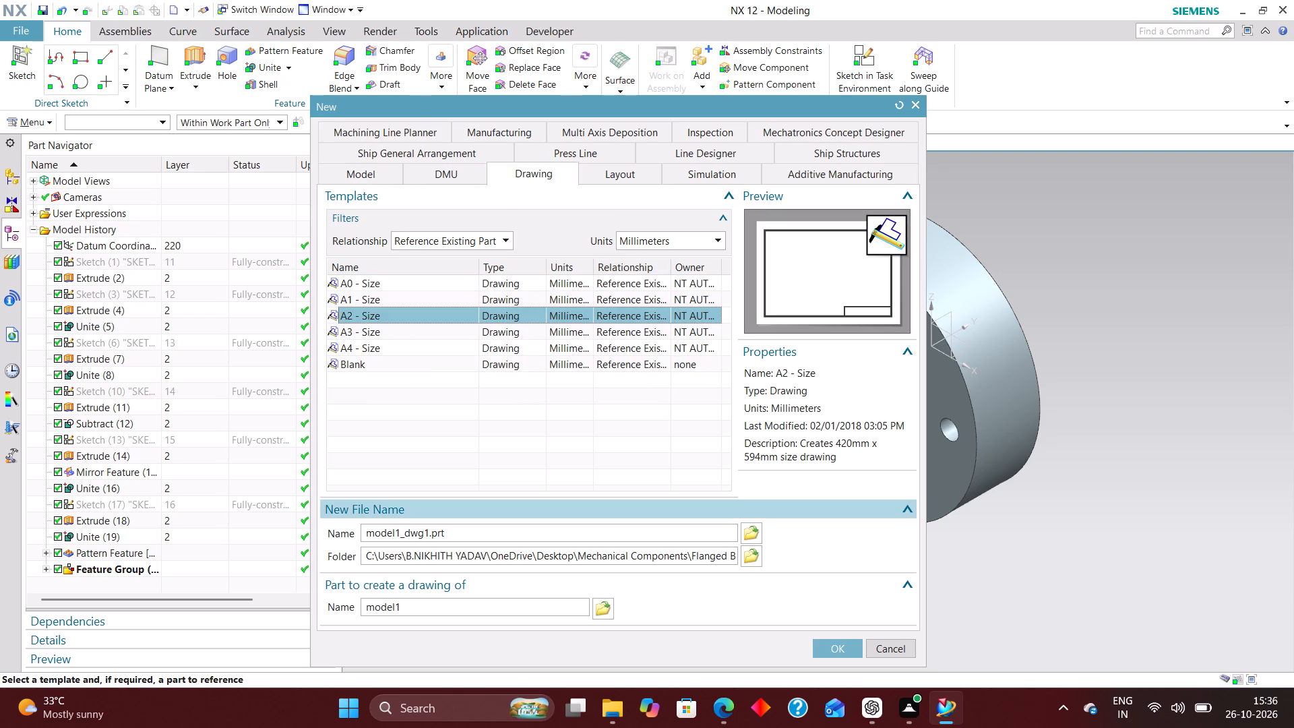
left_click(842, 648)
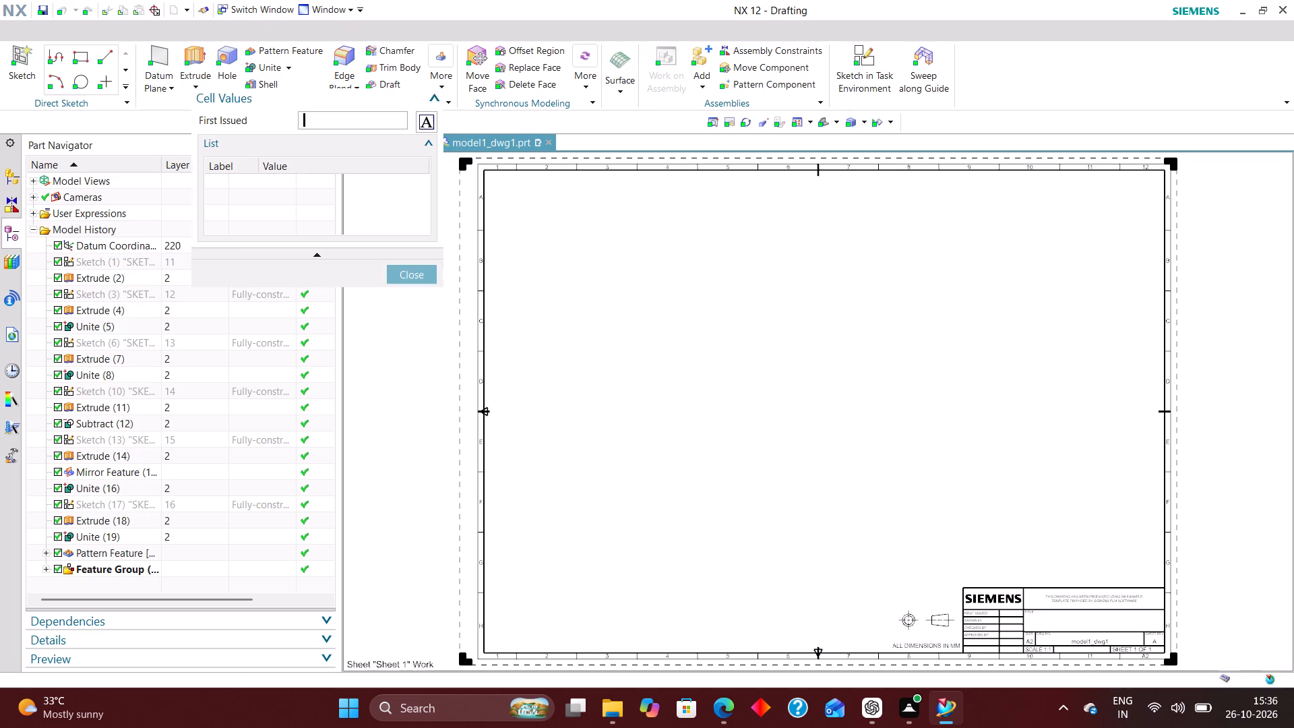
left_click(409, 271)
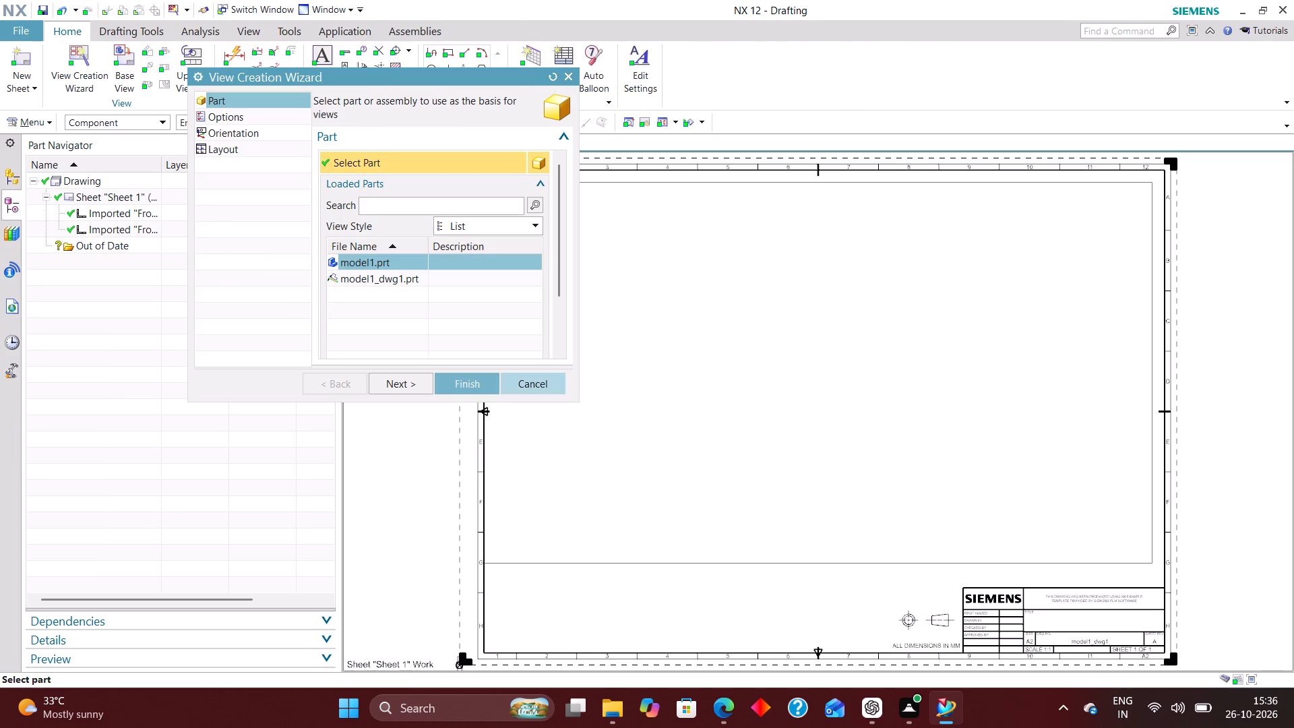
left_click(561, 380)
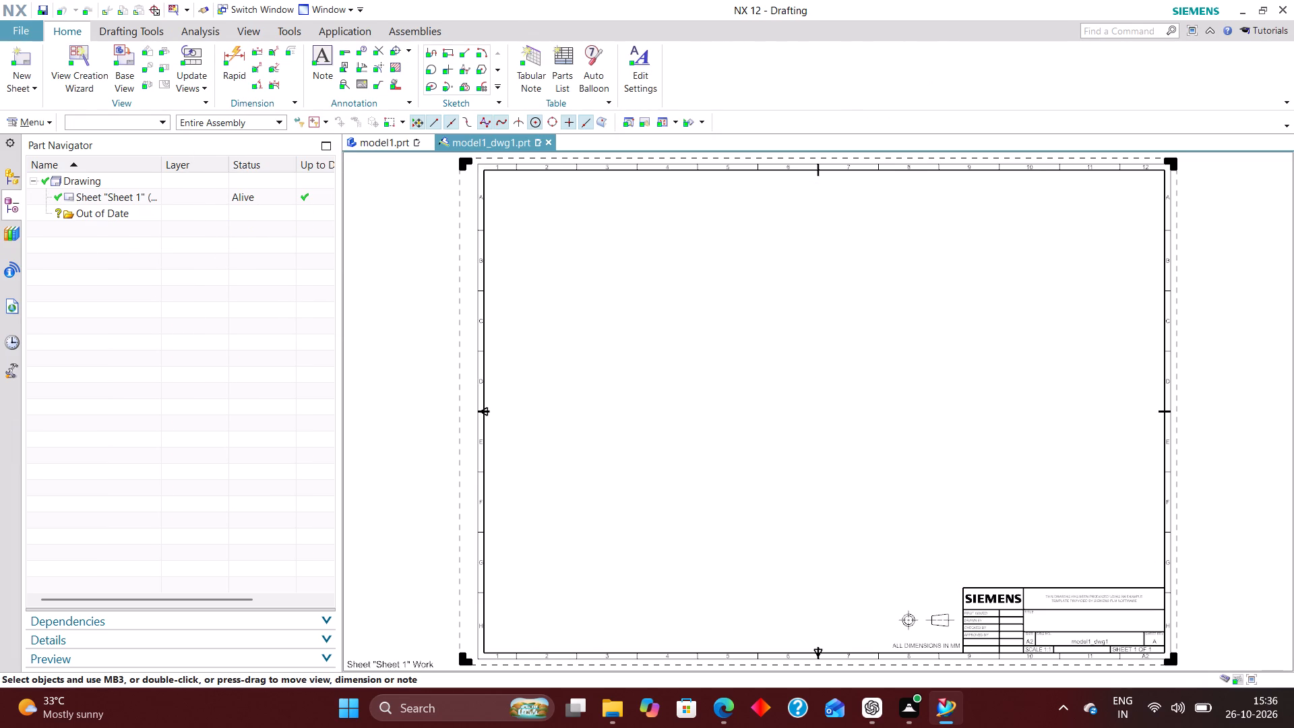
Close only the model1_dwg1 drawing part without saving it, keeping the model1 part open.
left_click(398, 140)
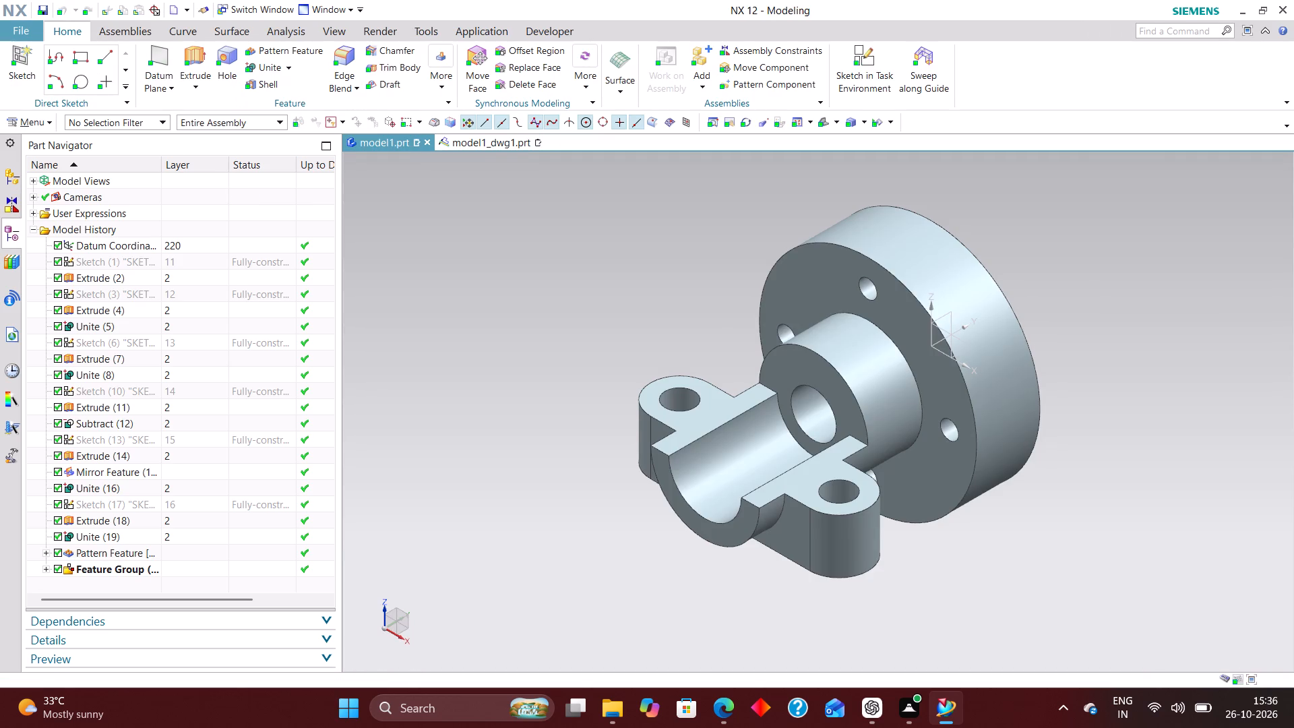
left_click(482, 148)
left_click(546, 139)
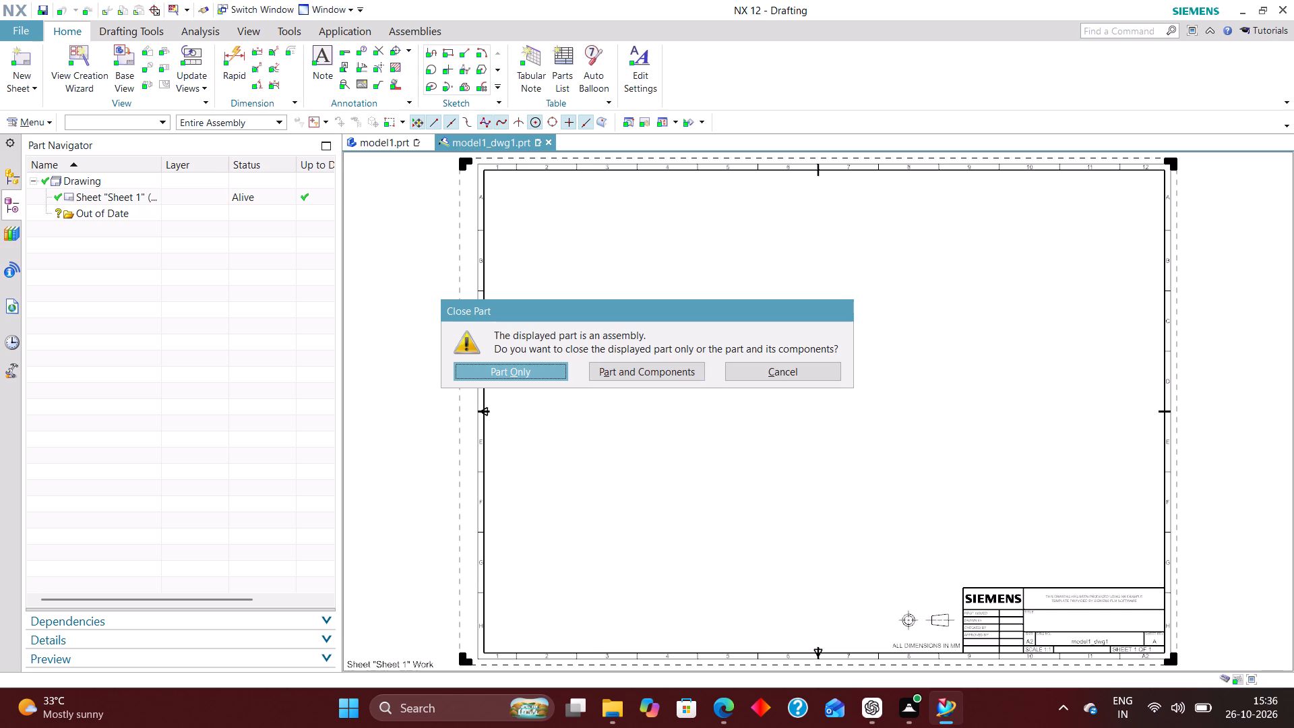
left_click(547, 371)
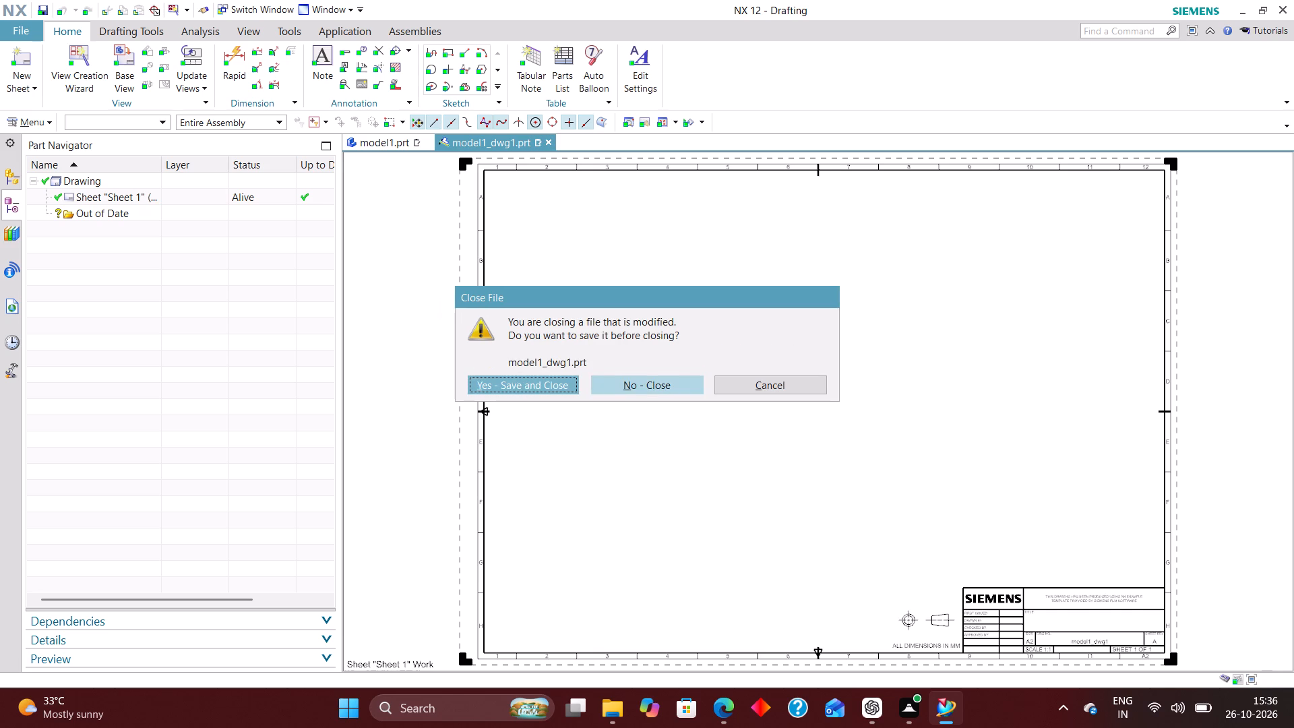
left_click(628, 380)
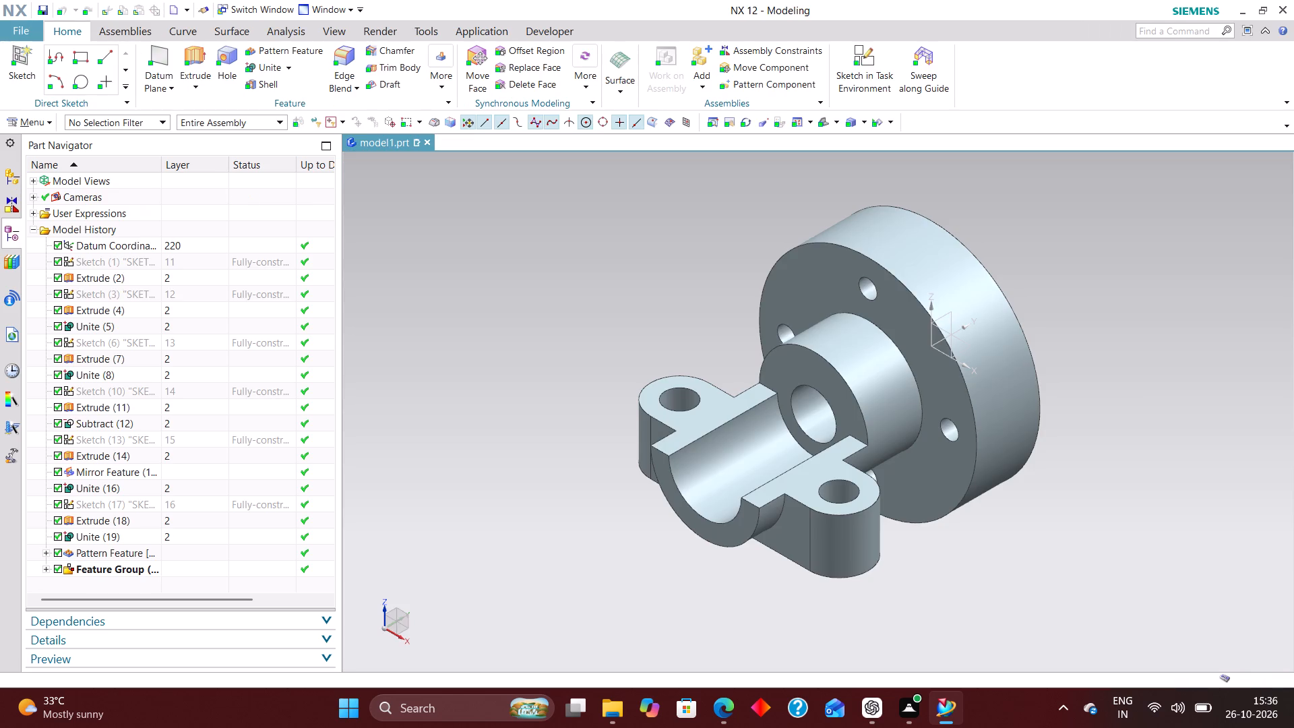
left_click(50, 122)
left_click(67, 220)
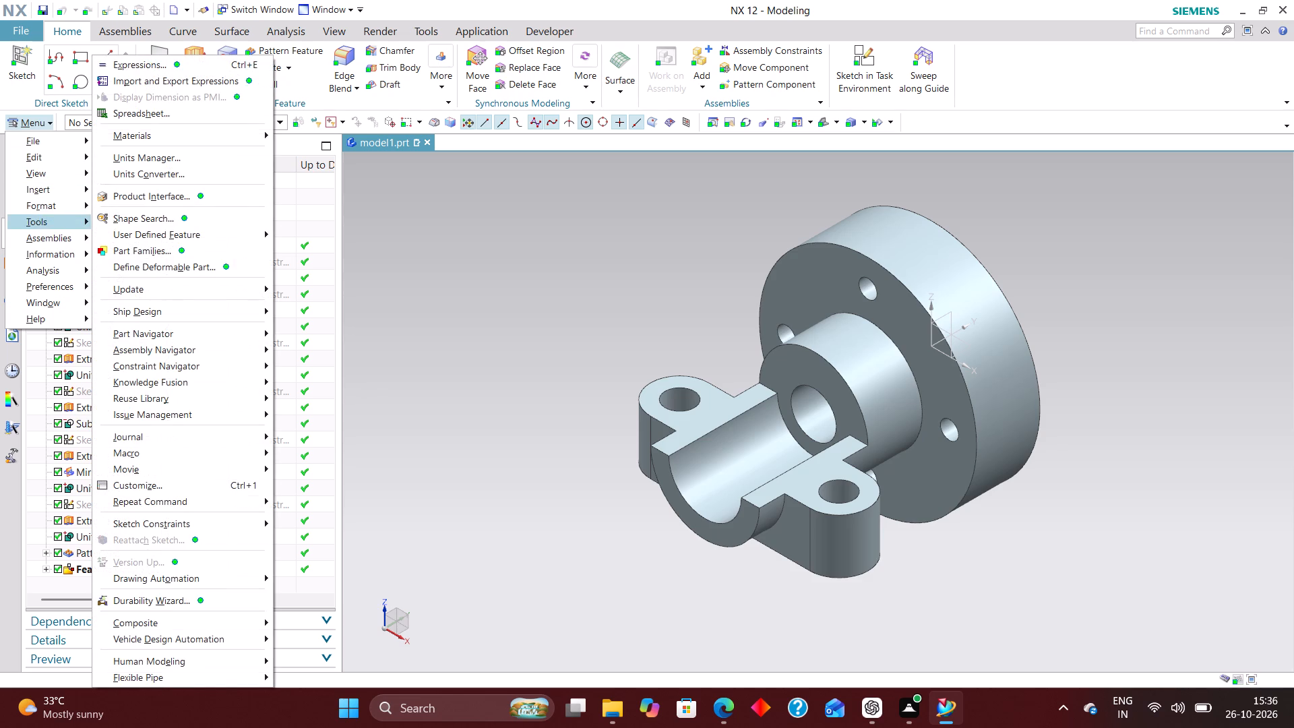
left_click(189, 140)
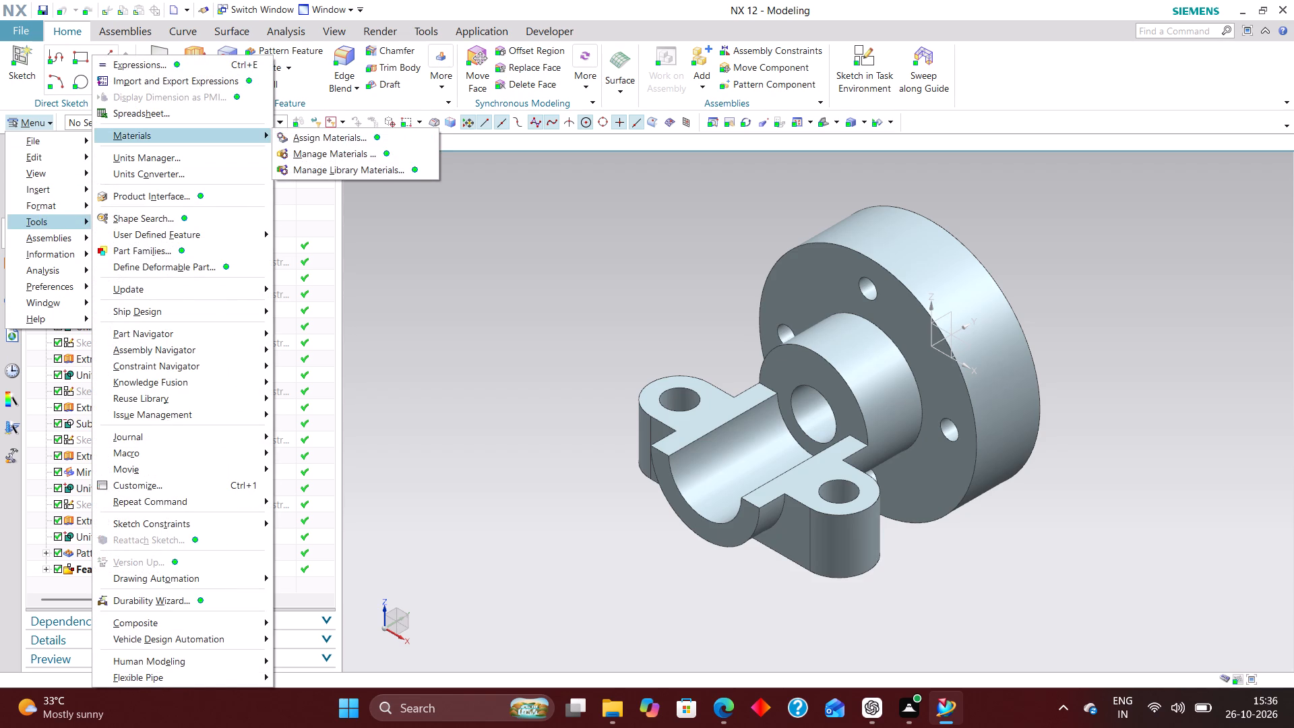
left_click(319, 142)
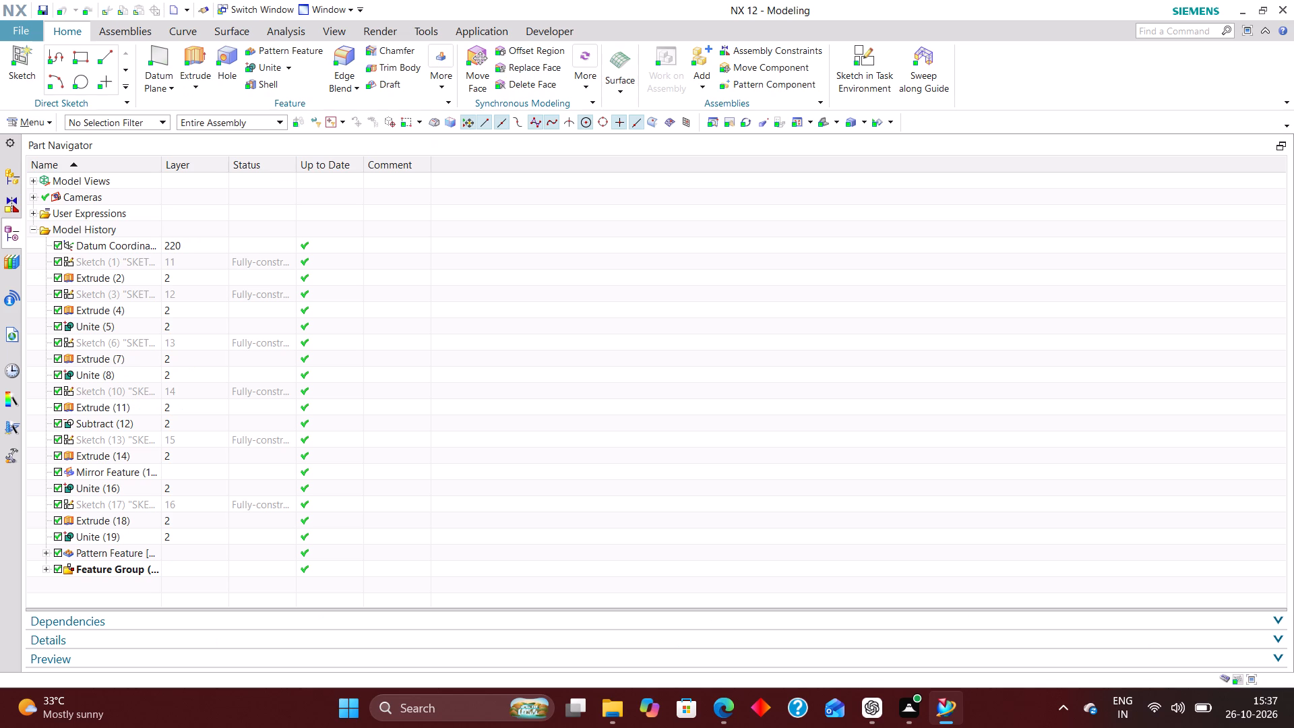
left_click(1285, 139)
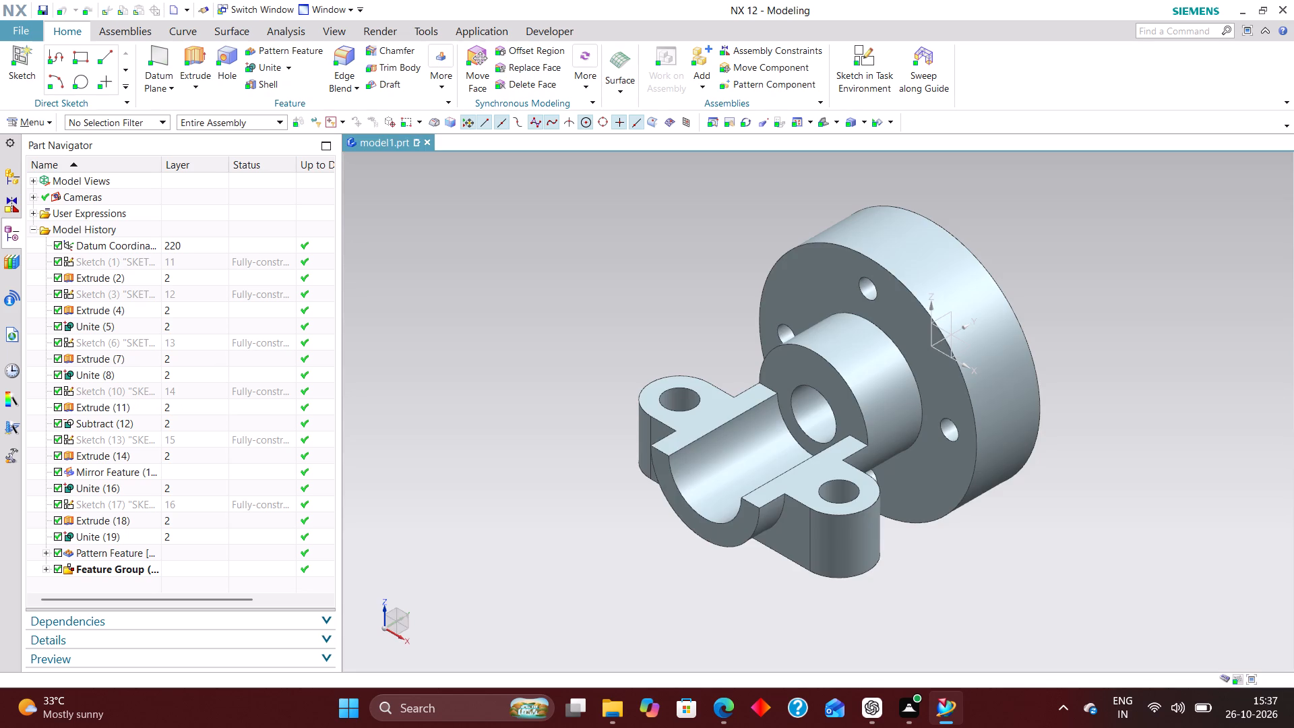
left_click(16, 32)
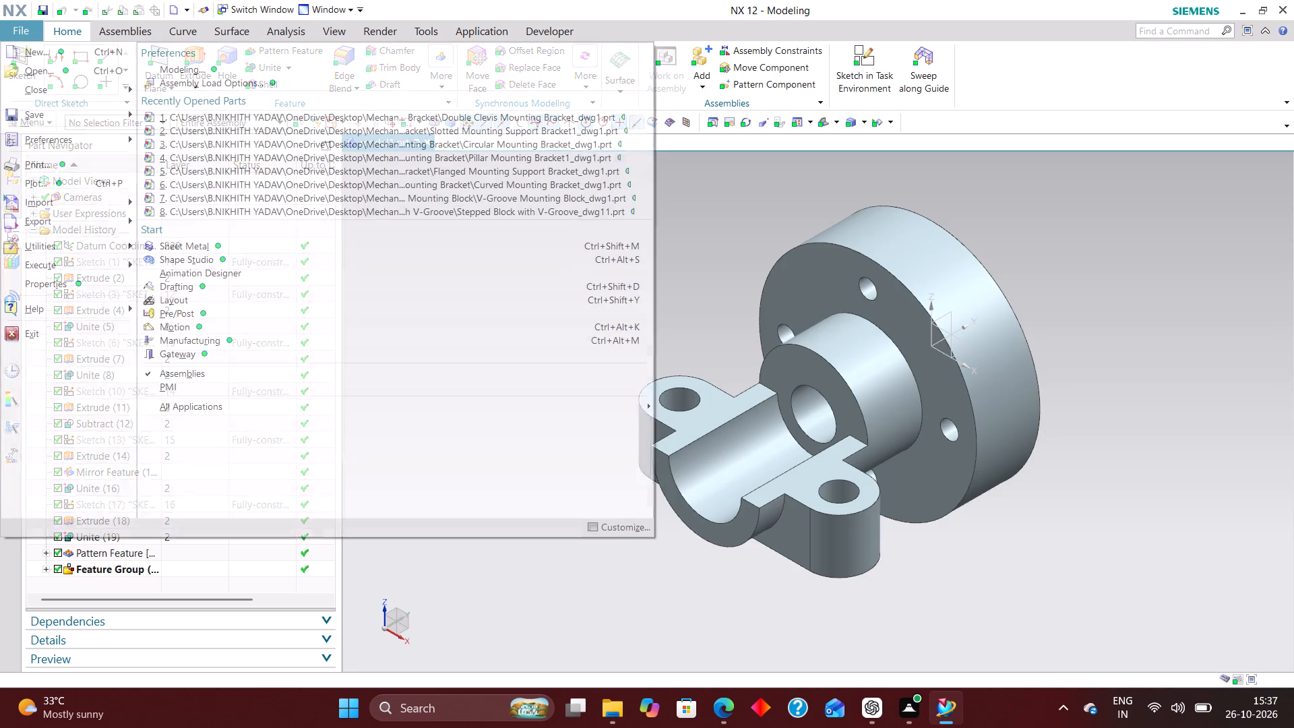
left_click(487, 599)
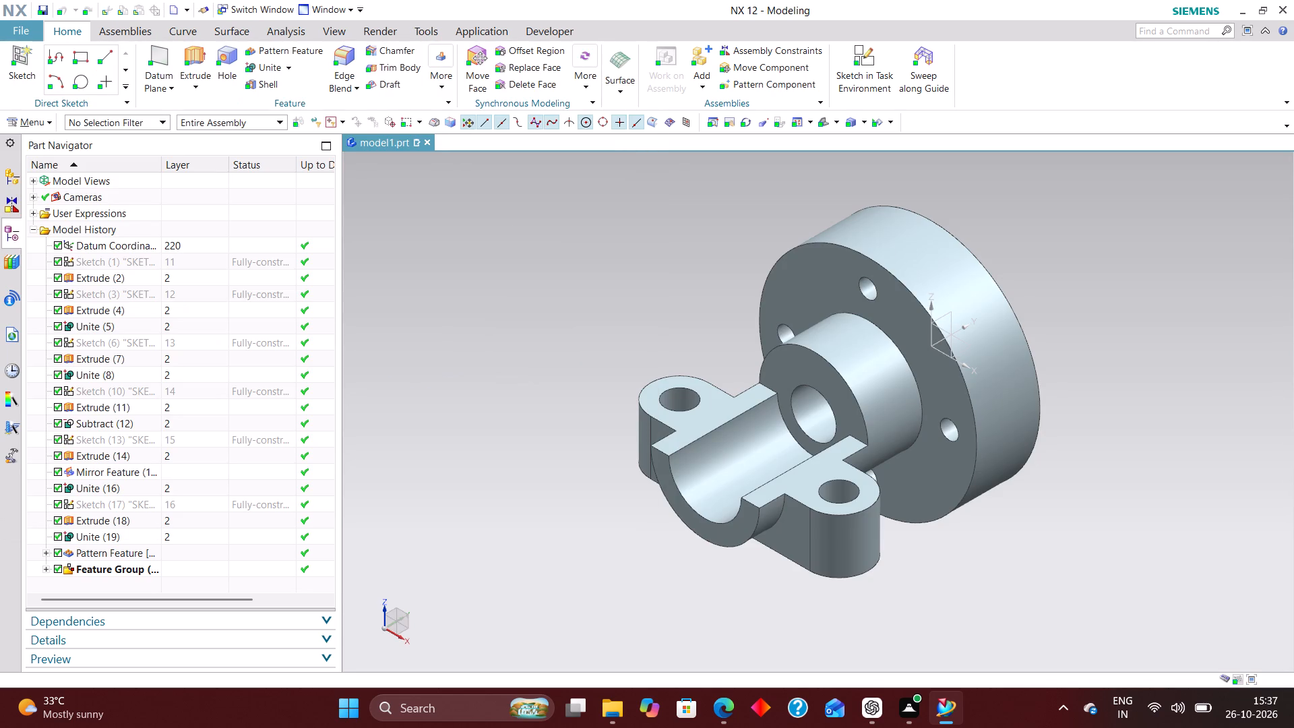
Assign the library material Steel to the bearing housing's solid body.
left_click(45, 121)
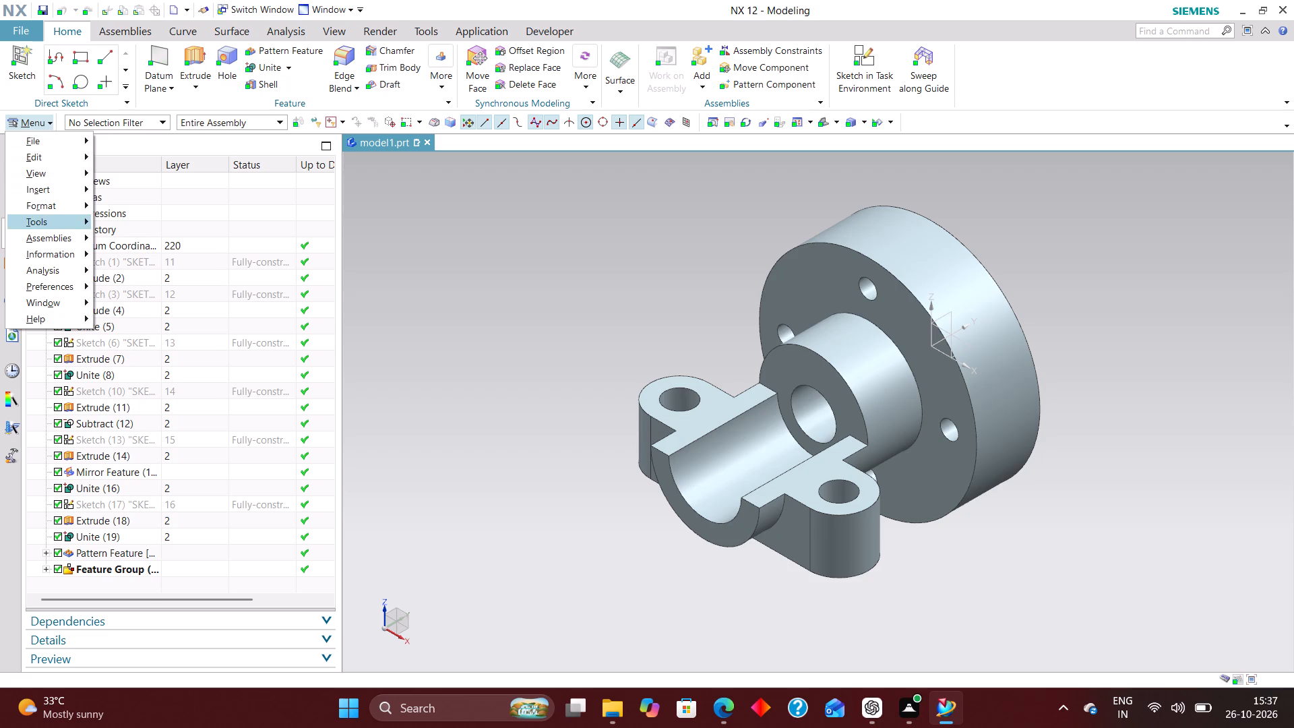
left_click(50, 217)
left_click(155, 138)
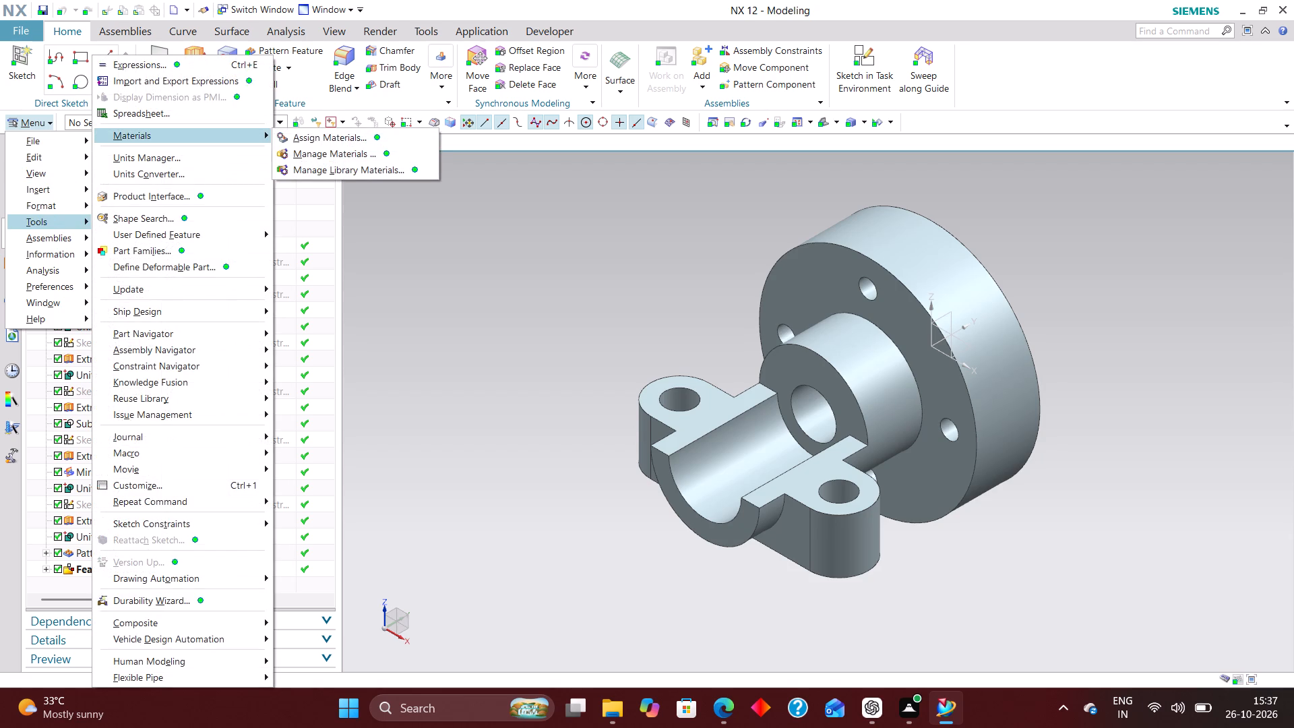
left_click(301, 132)
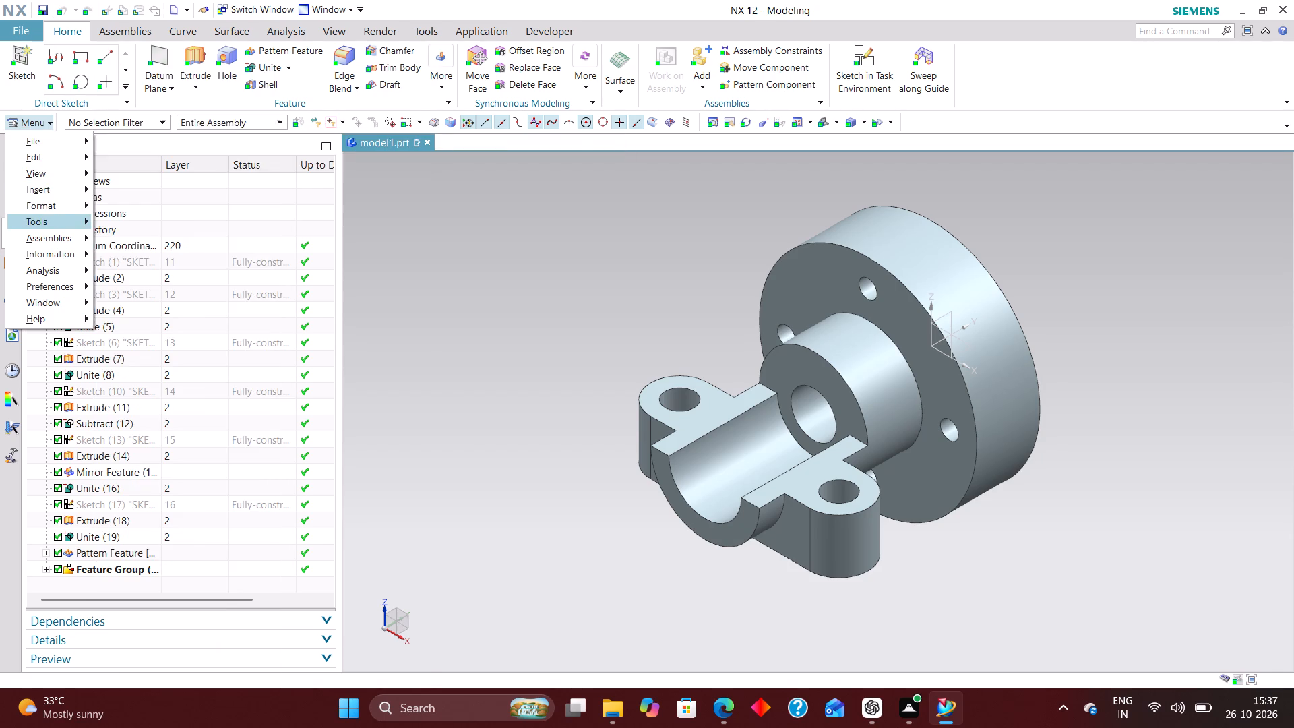
left_click(843, 268)
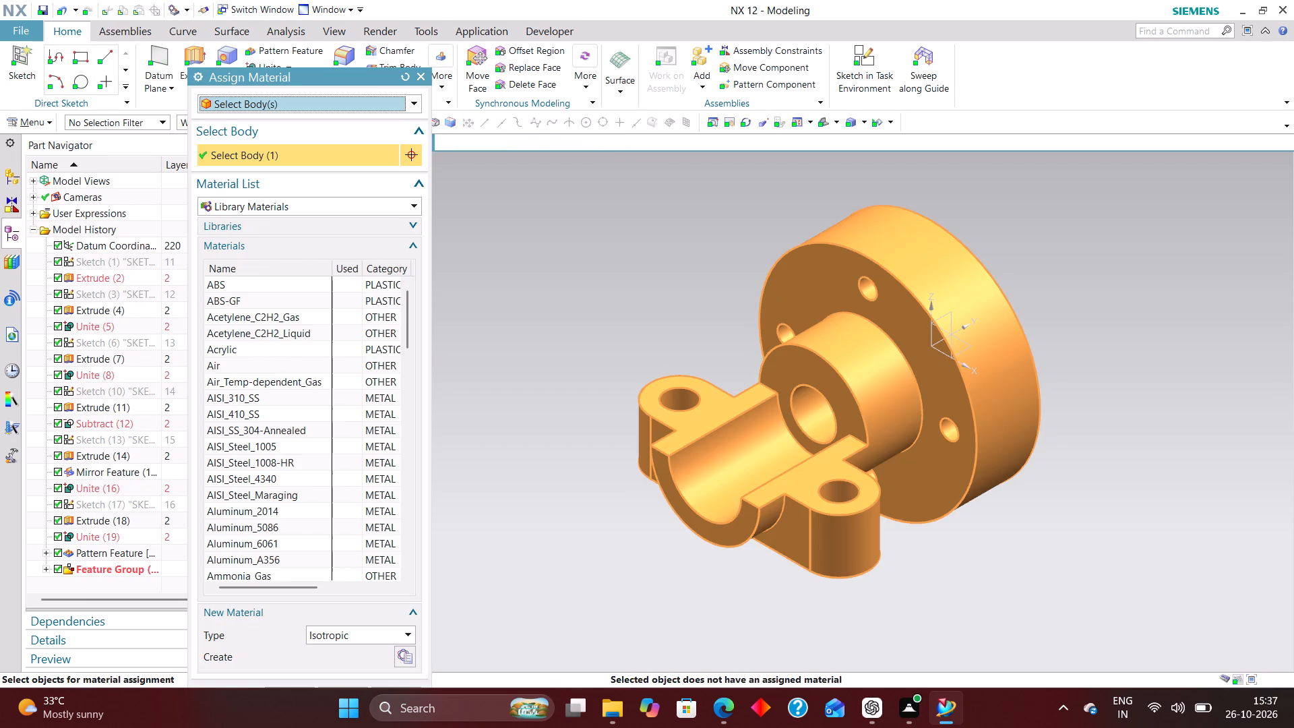
scroll(356, 498, "down", 20)
scroll(356, 498, "down", 20)
scroll(356, 498, "down", 17)
scroll(356, 498, "up", 6)
scroll(356, 498, "down", 20)
scroll(356, 498, "down", 13)
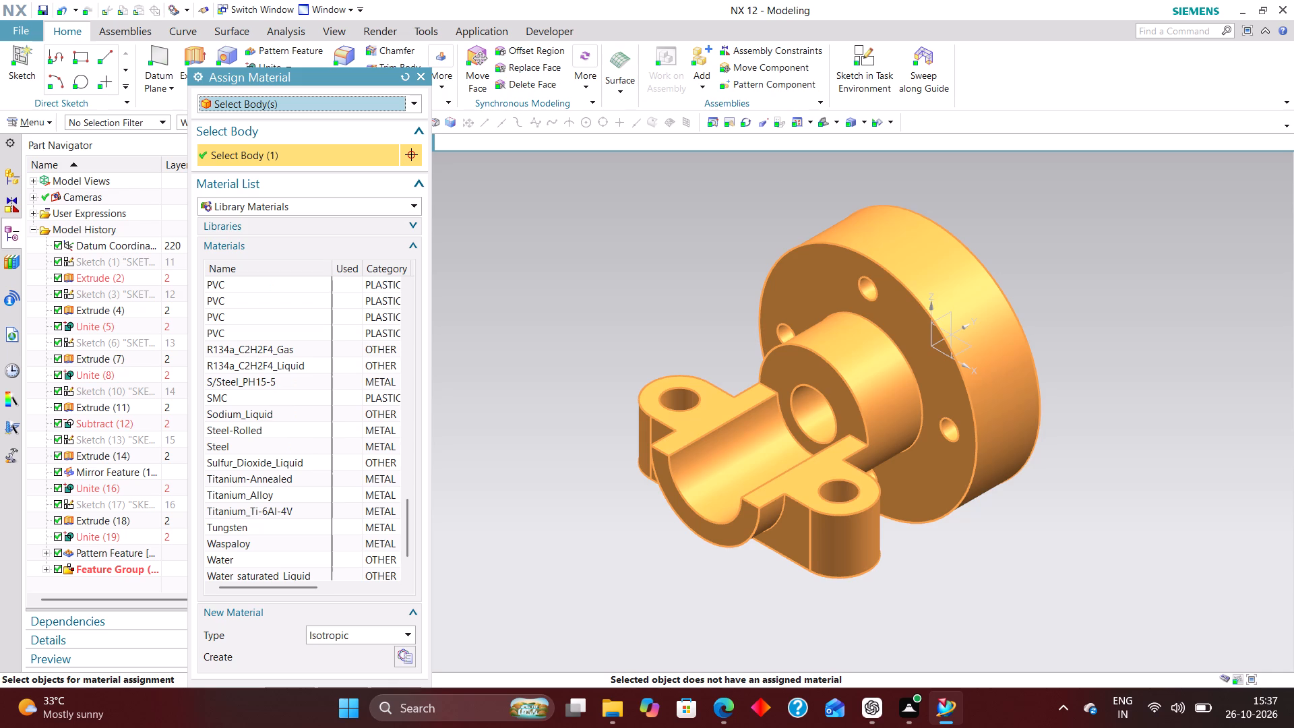
scroll(228, 375, "up", 3)
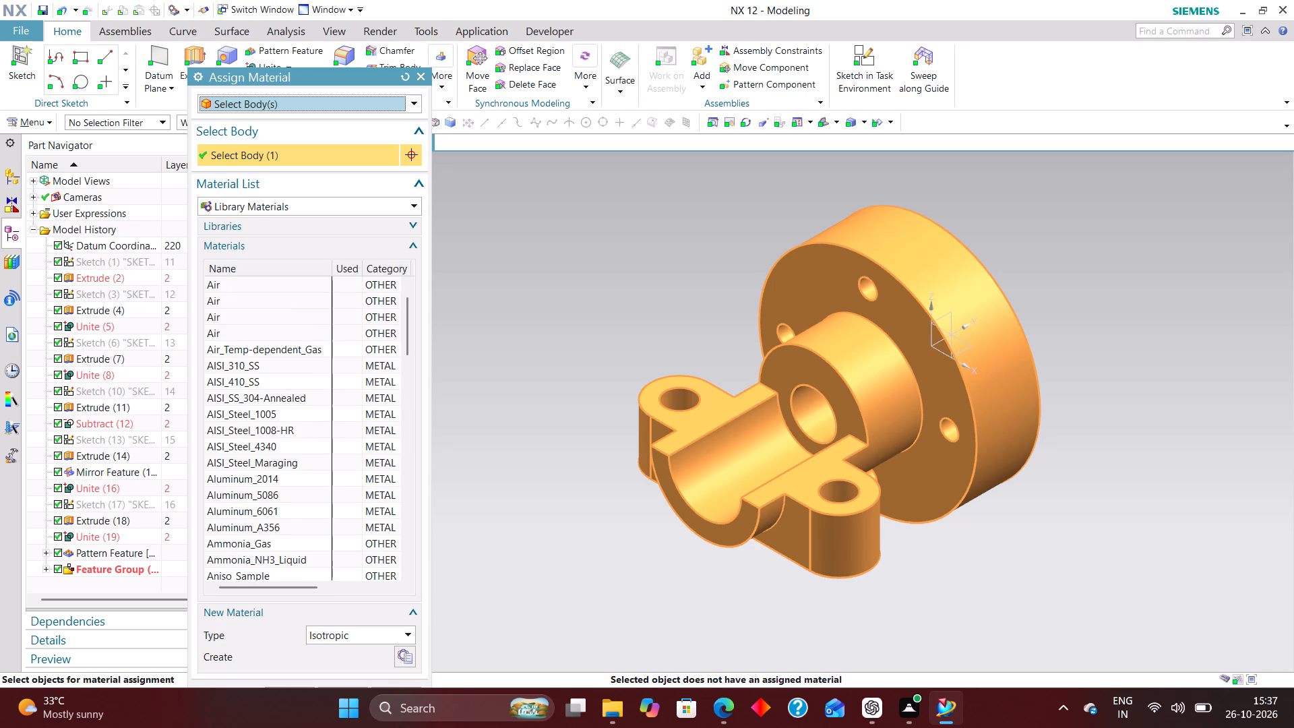
scroll(228, 479, "down", 9)
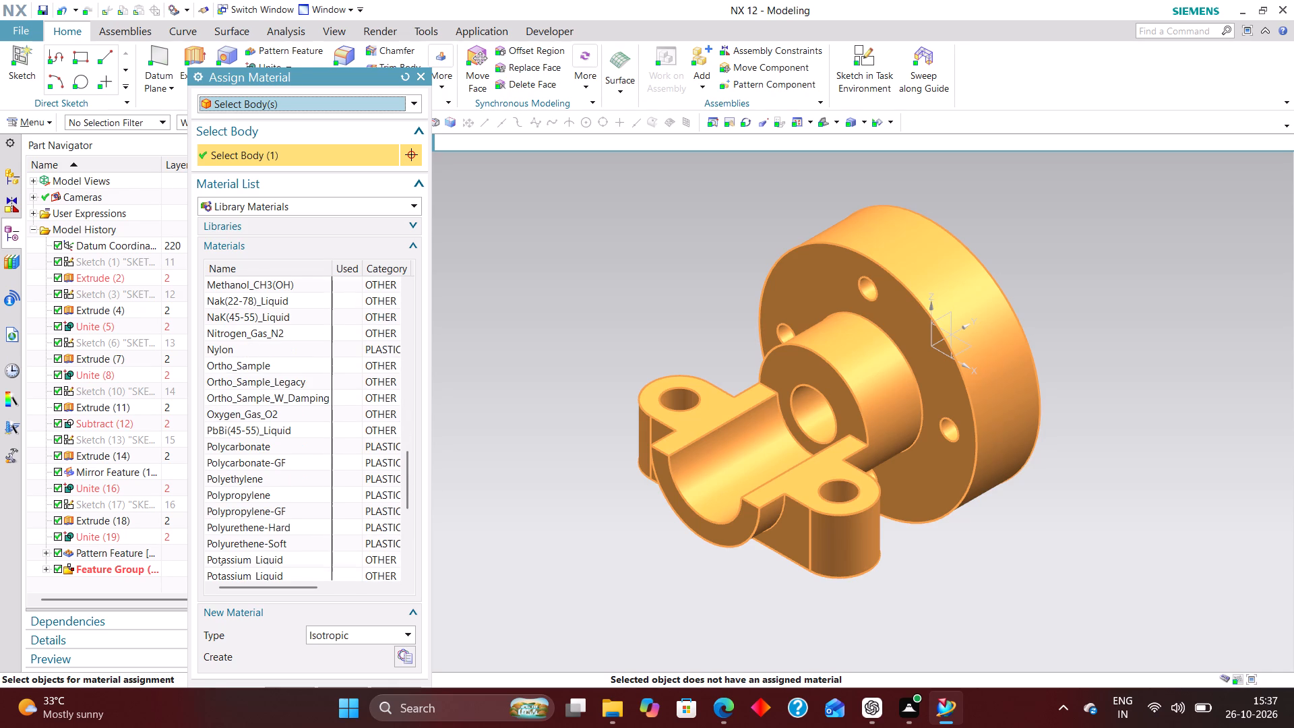
left_click(241, 530)
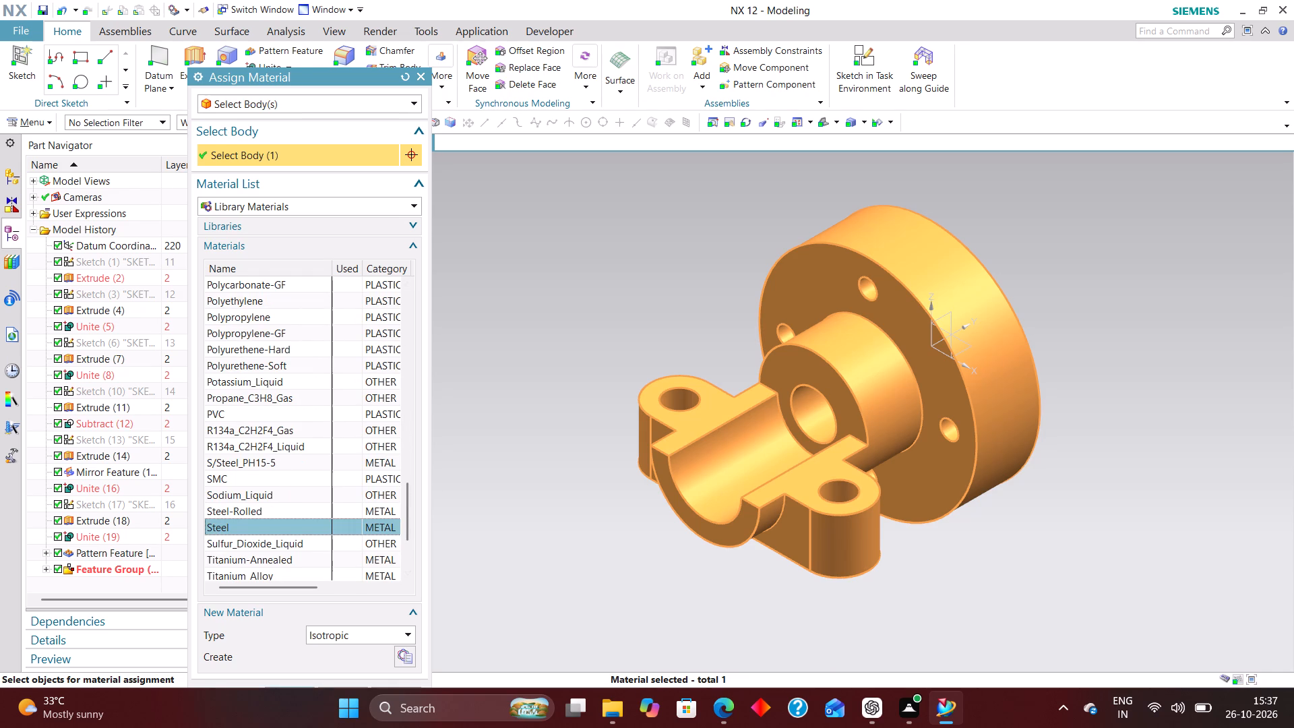
left_click_drag(303, 79, 299, 20)
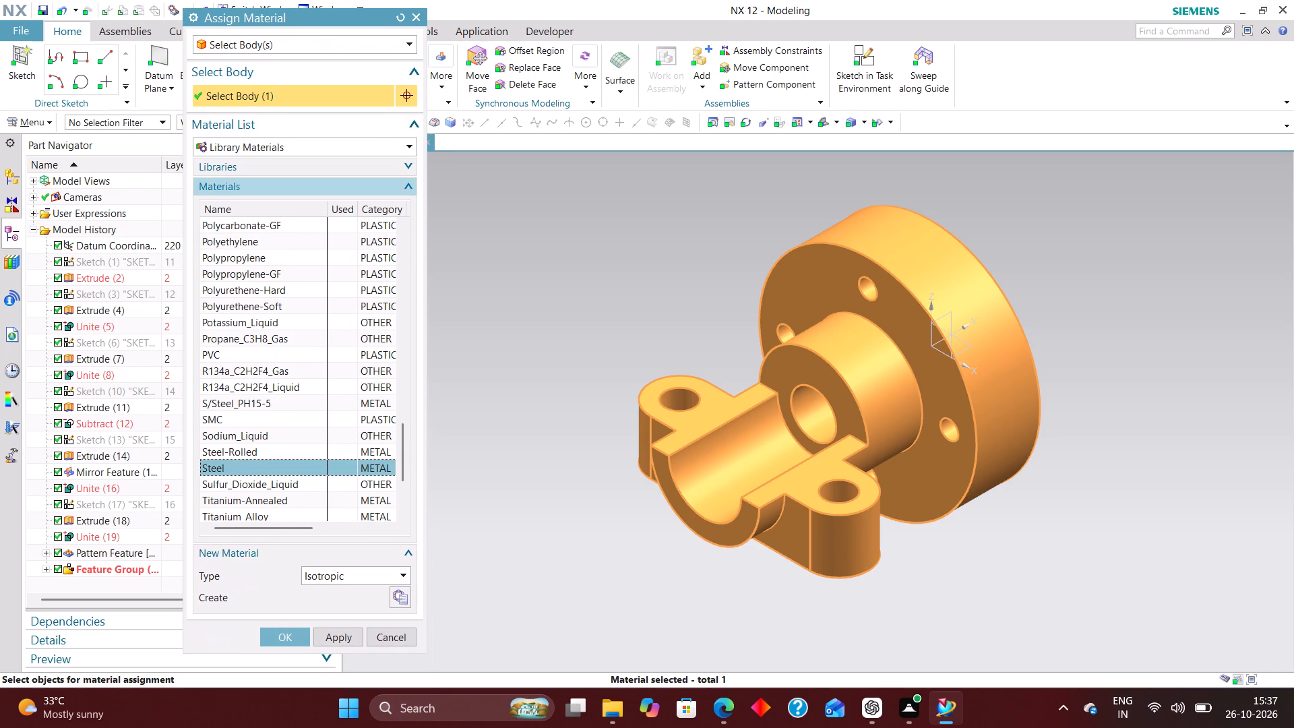
left_click(288, 634)
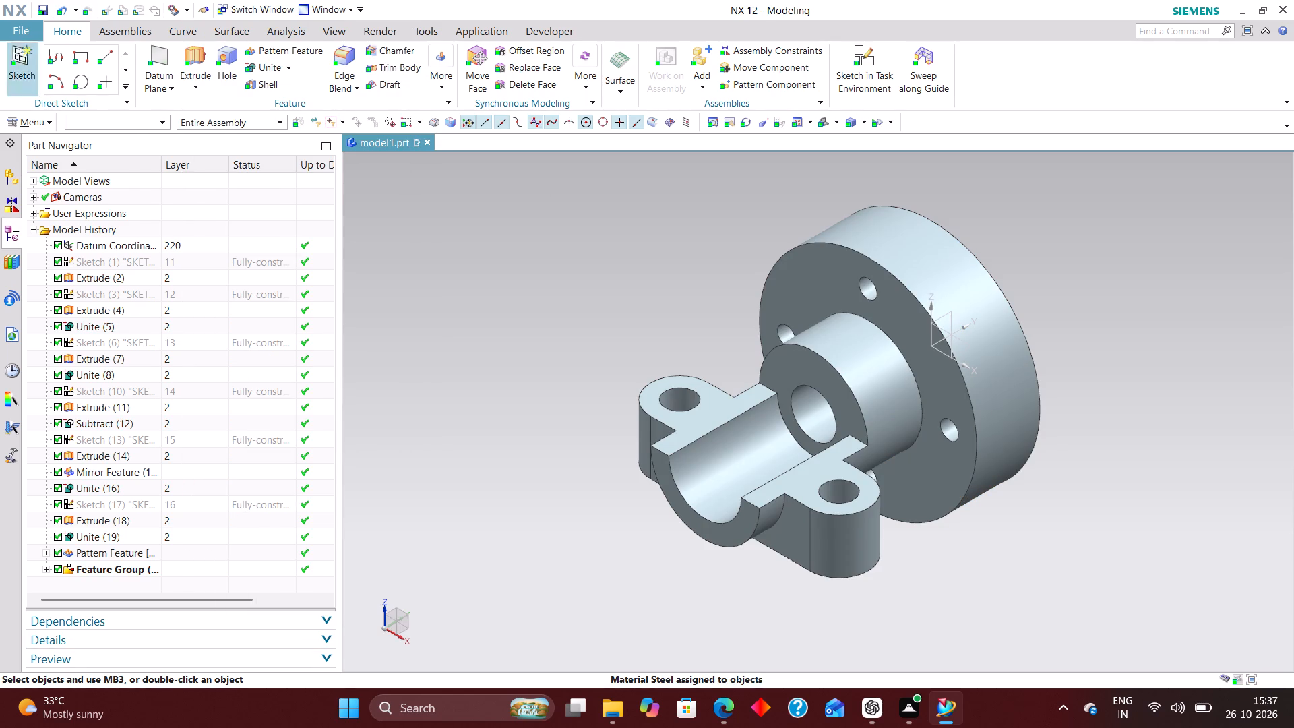
Enable updating weight data on save in the displayed part's properties and update the weight data immediately.
left_click(47, 127)
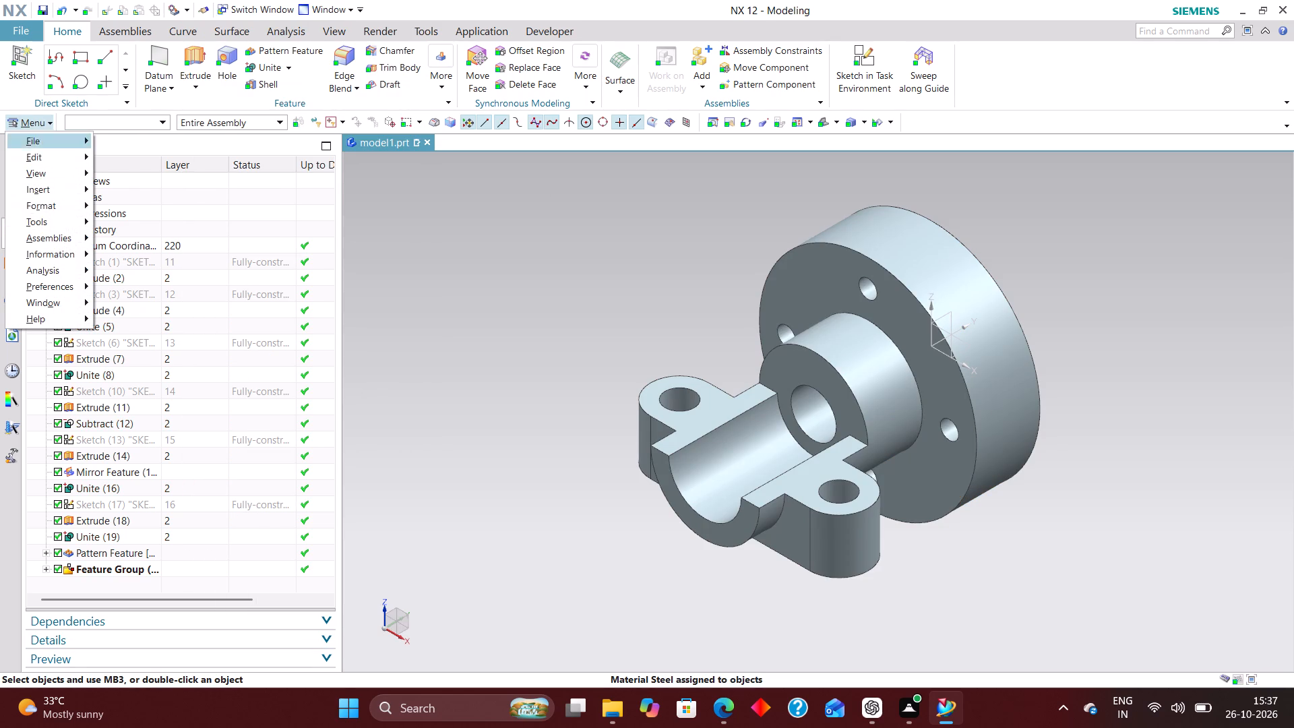
left_click(49, 139)
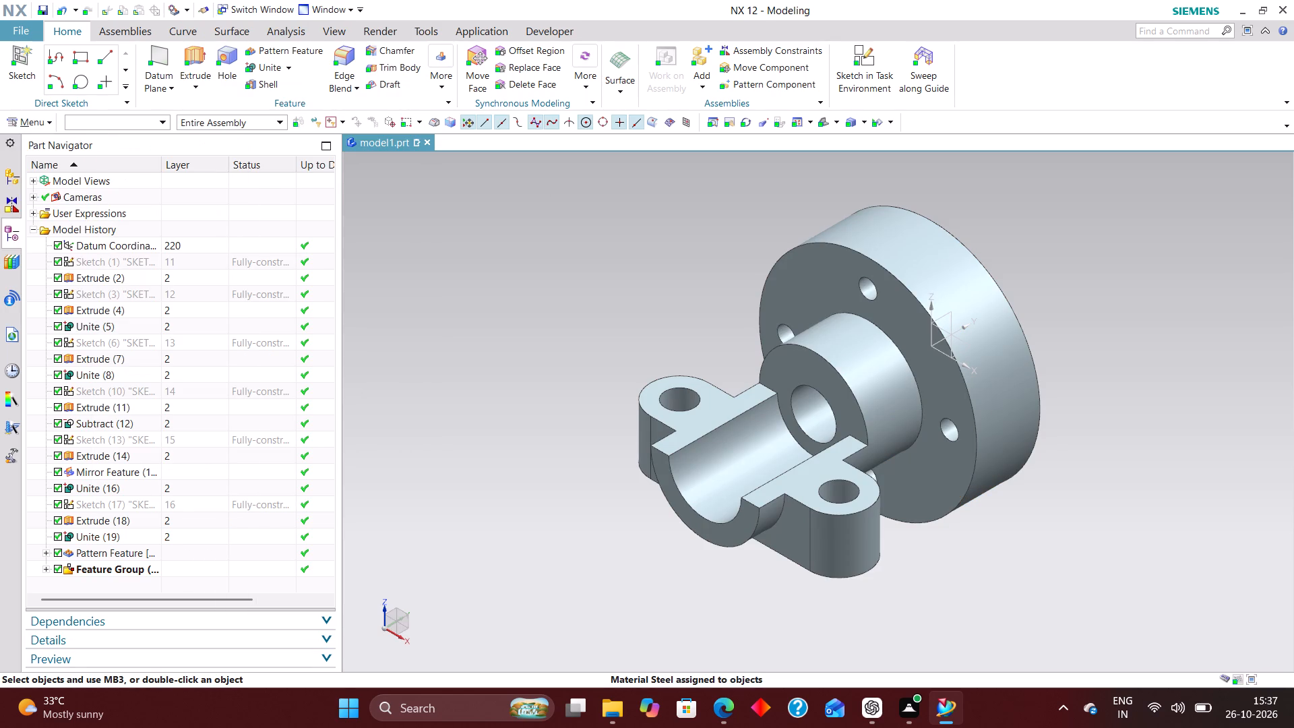
left_click(36, 125)
left_click(37, 126)
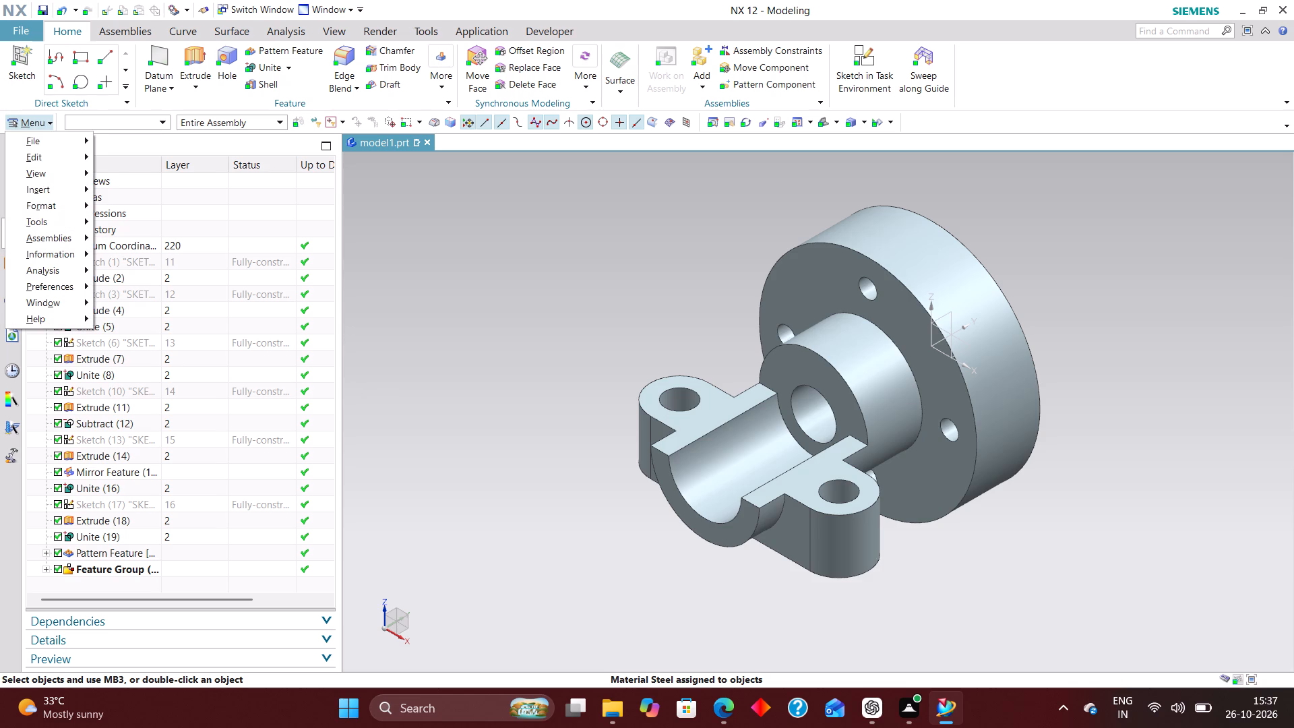
left_click(51, 147)
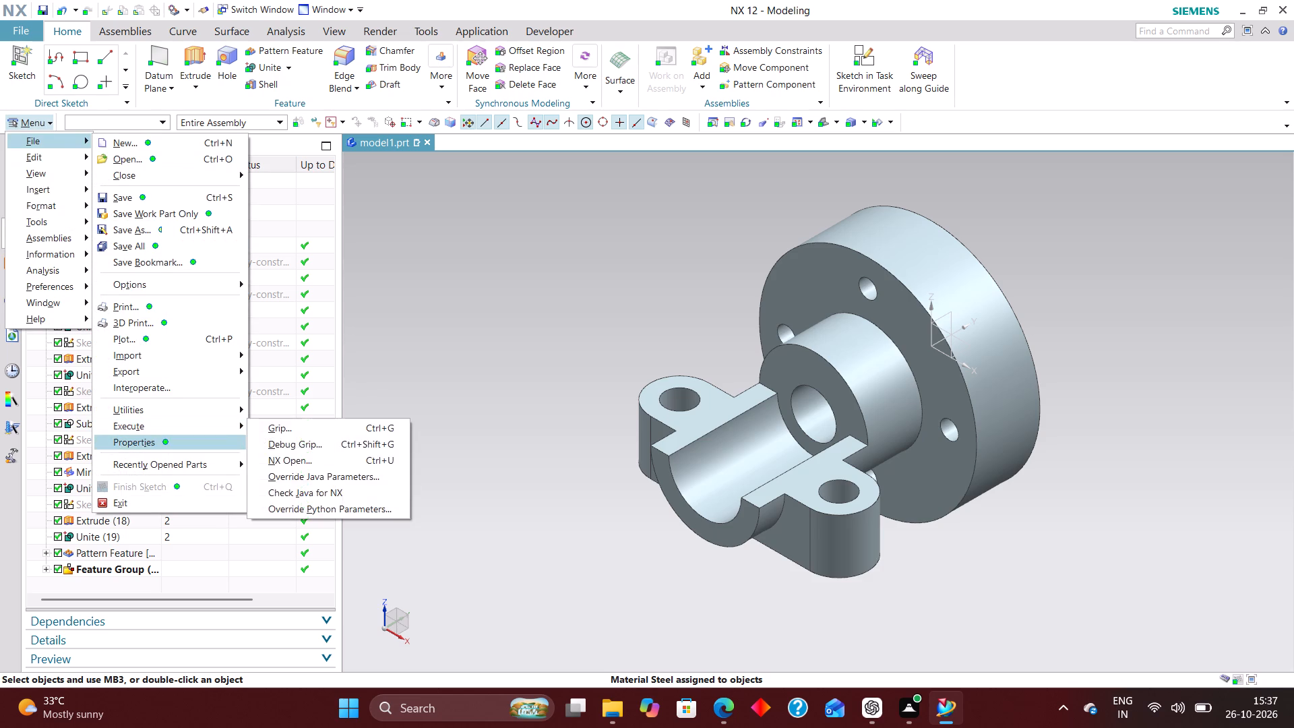
left_click(178, 437)
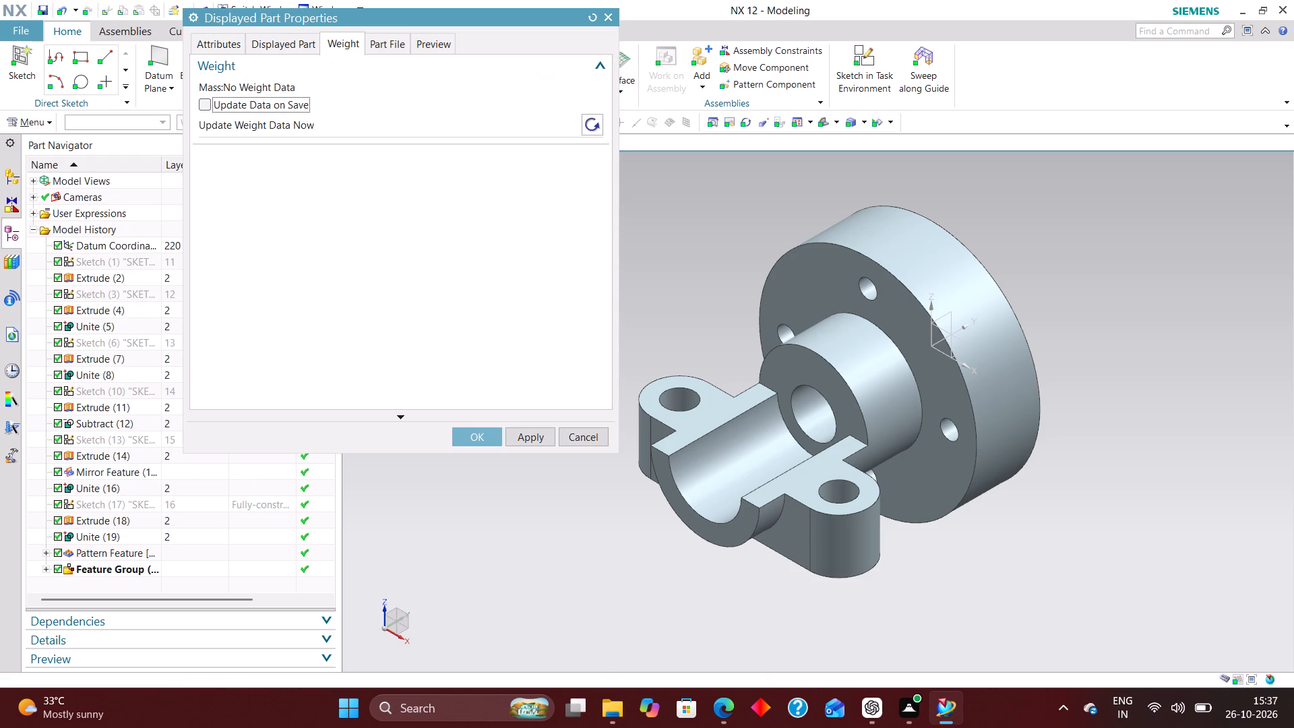
left_click(210, 103)
left_click(590, 127)
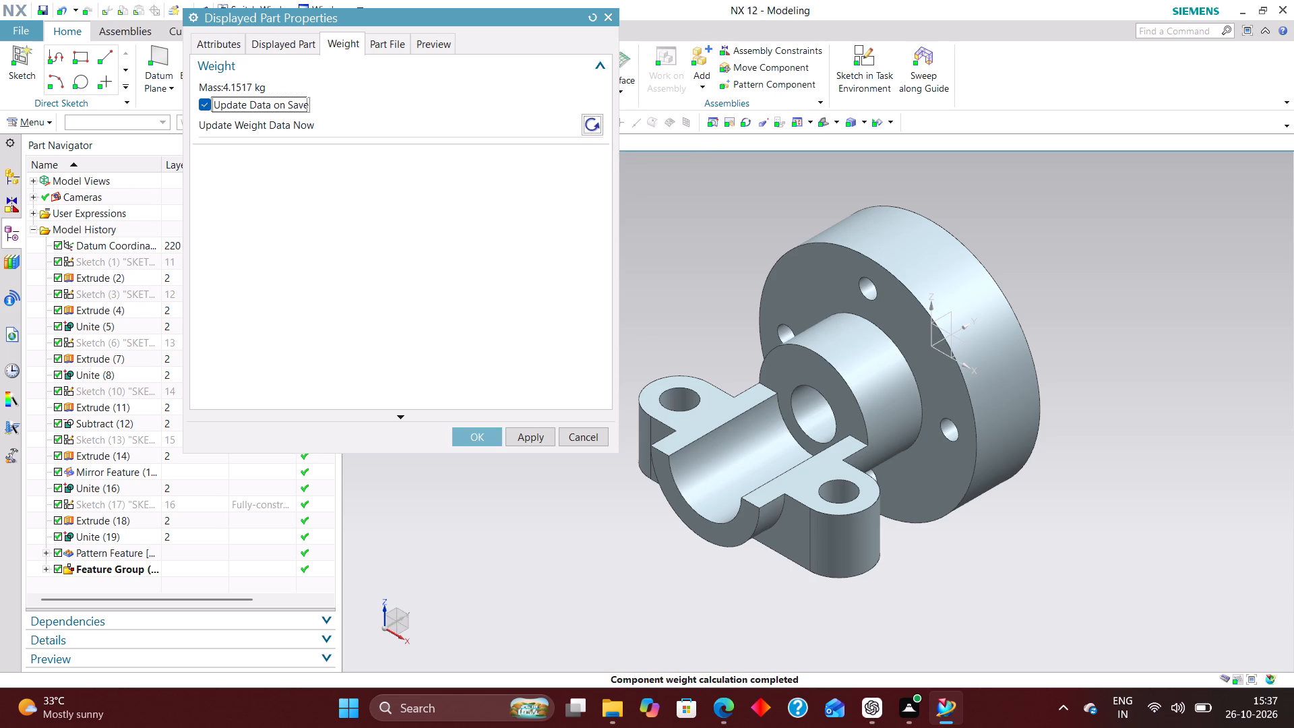
left_click(474, 437)
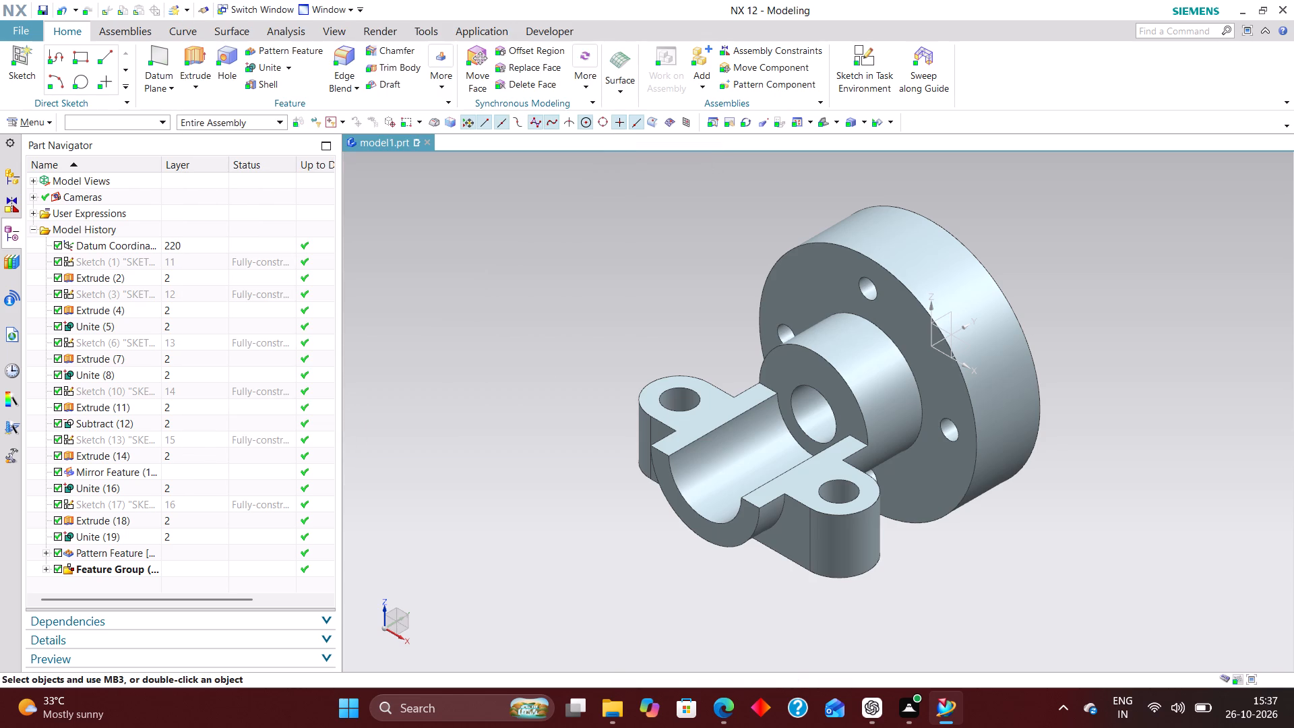
Create a new group containing the bearing housing's solid body, keeping the default name, unique membership and group display properties.
left_click(42, 128)
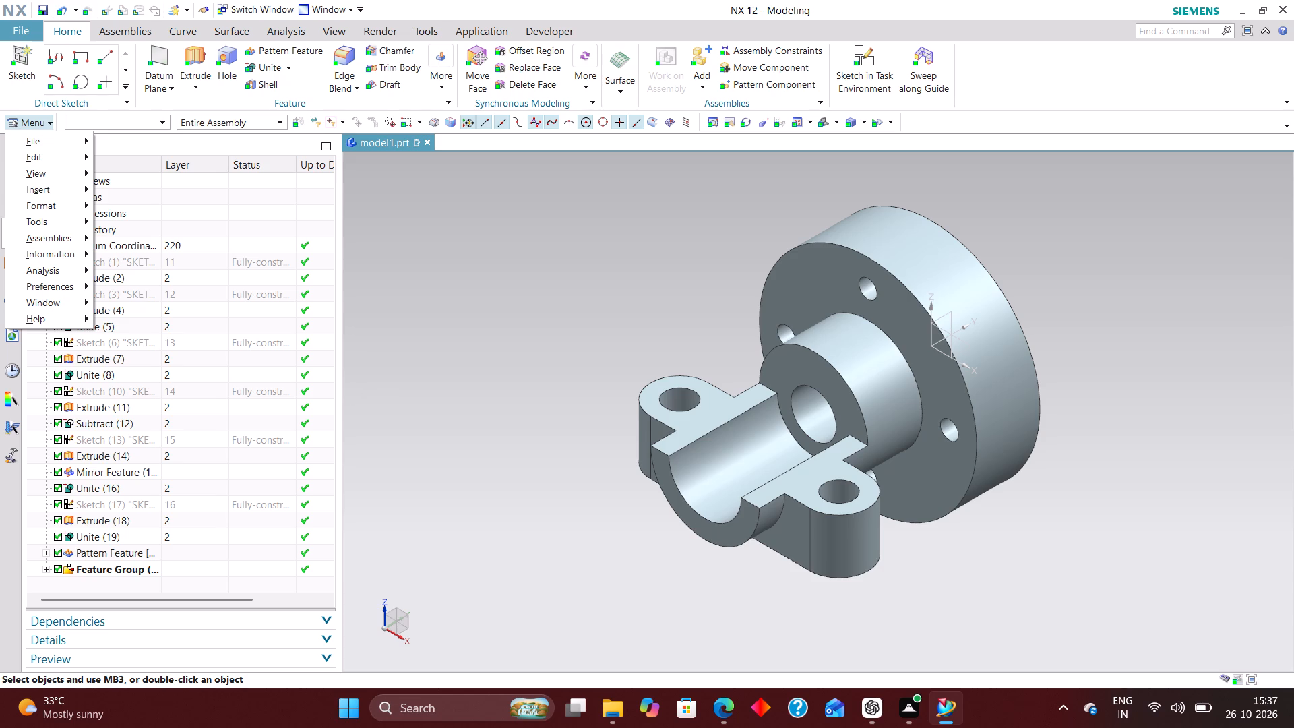
left_click(61, 224)
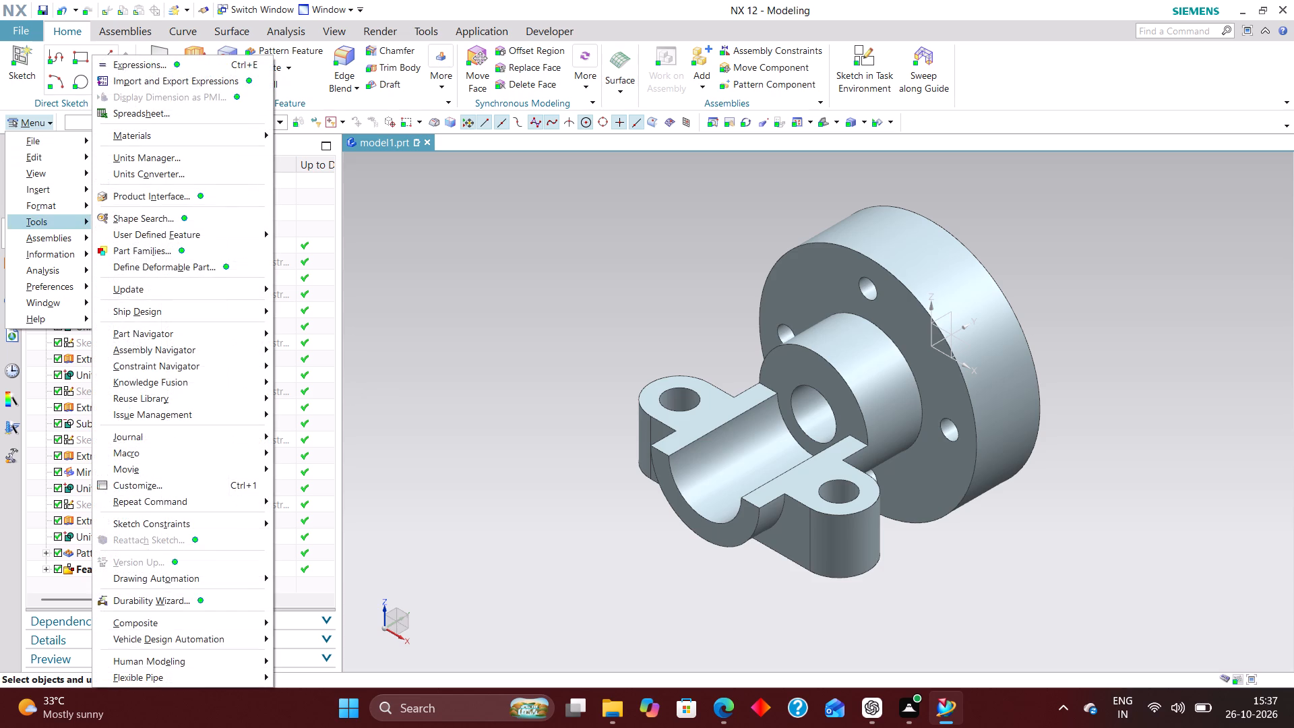
left_click(62, 208)
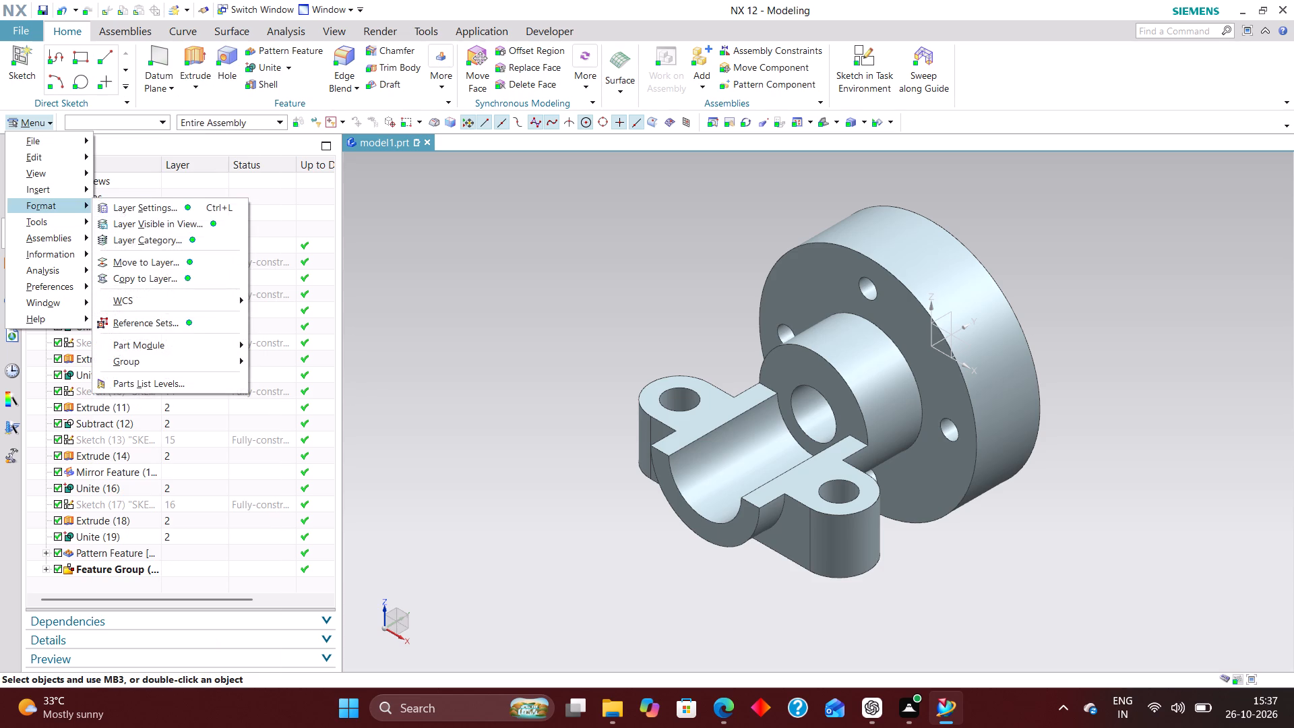
left_click(162, 366)
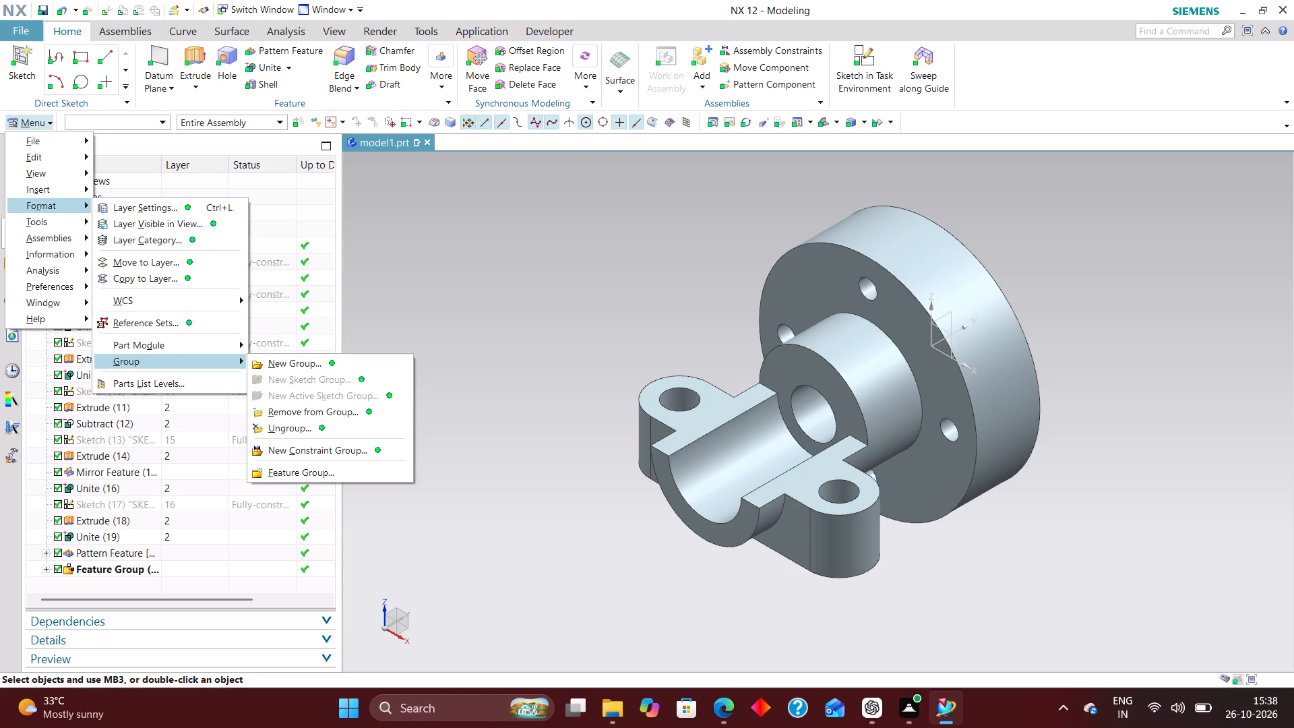
left_click(269, 360)
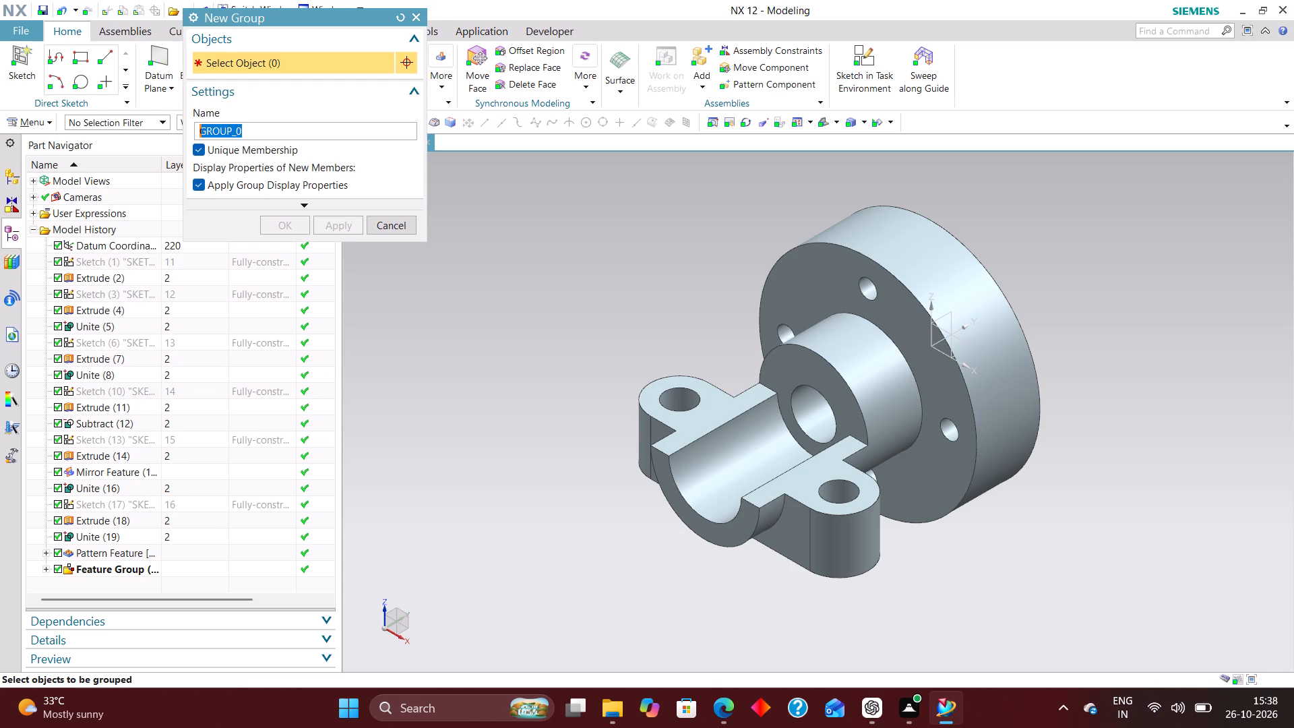
left_click(830, 268)
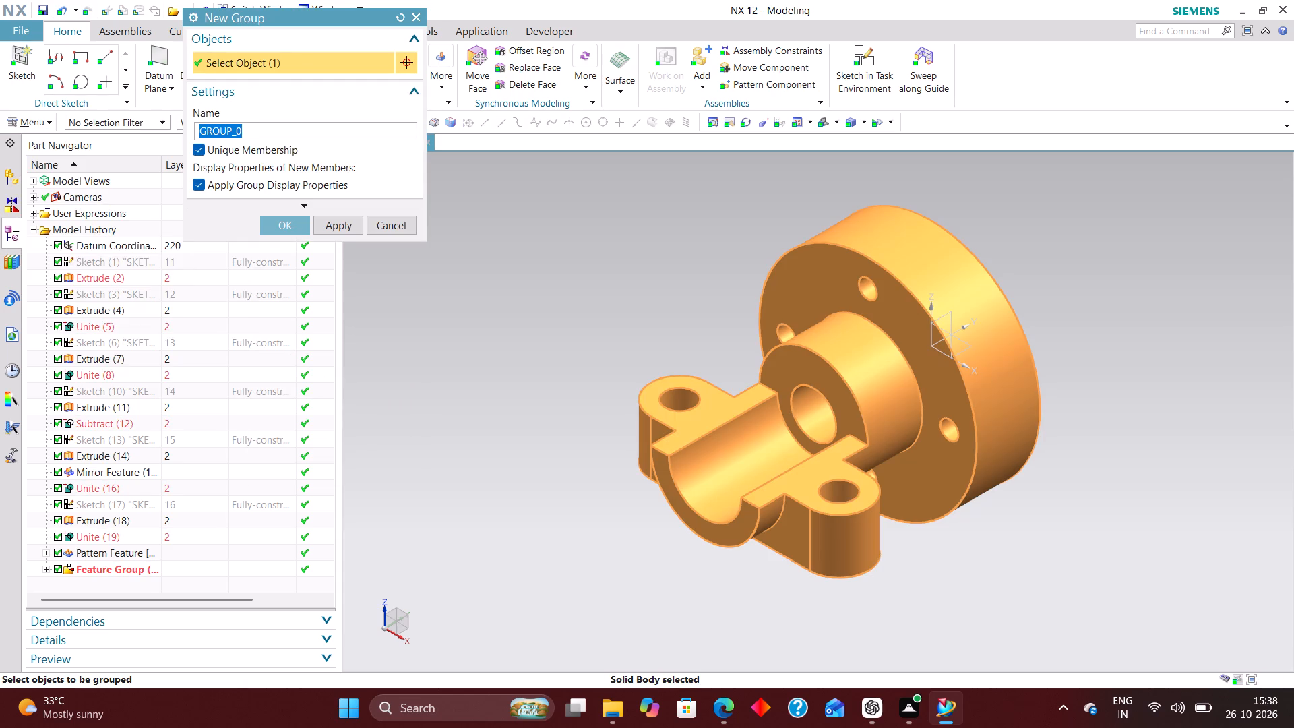
left_click(292, 220)
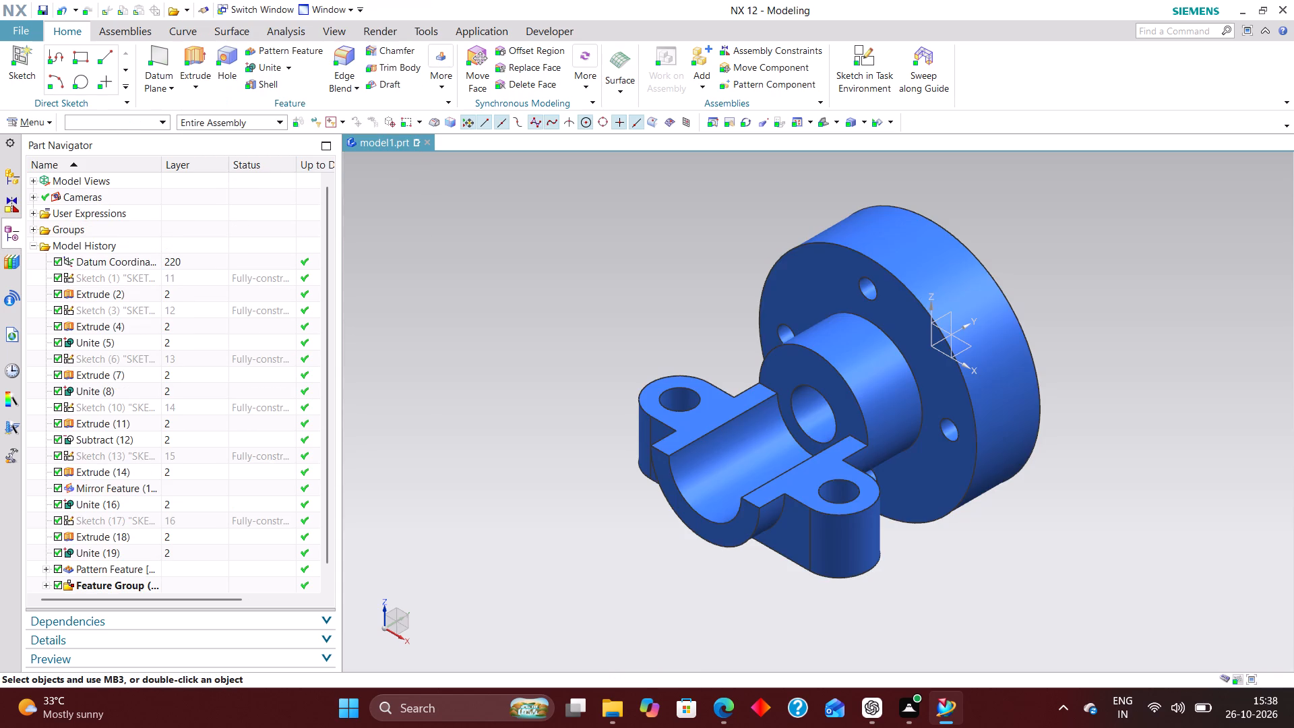
Run Part Cleanup on the work part with all serious delete actions and Delete Unused Units enabled, and component display set to Remove All Changes.
left_click(41, 118)
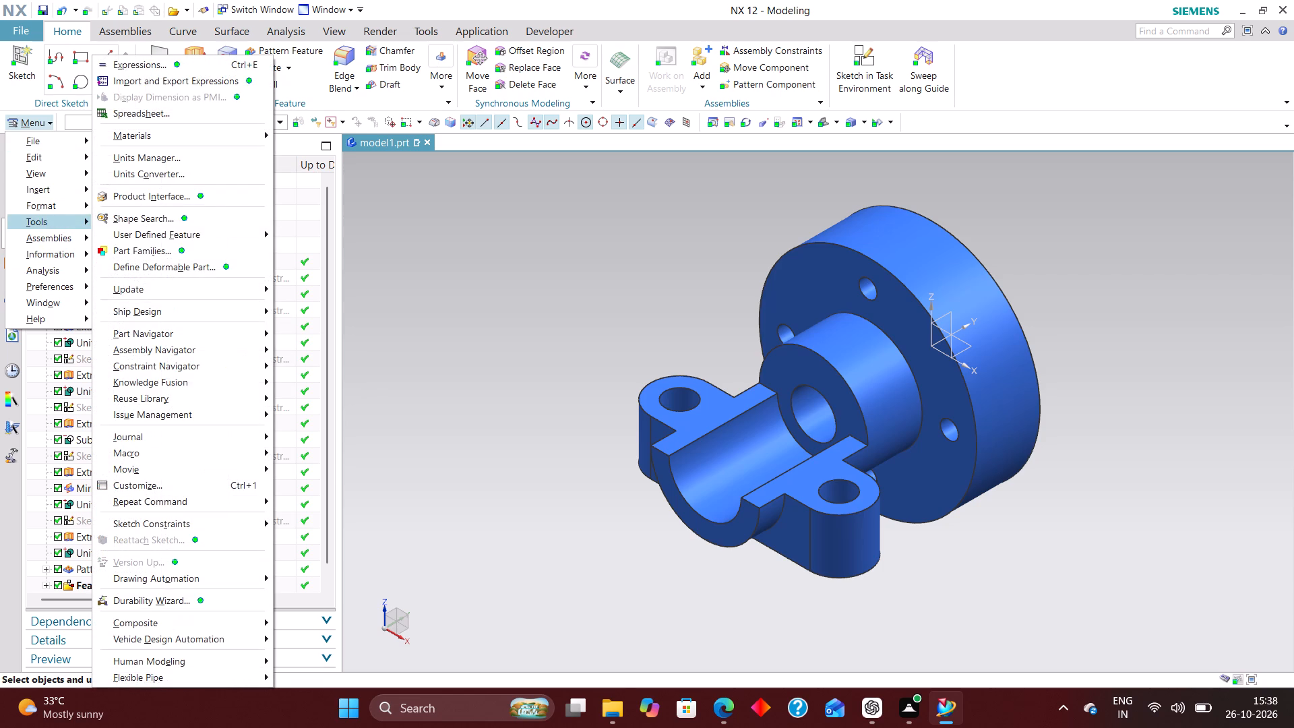
left_click(61, 146)
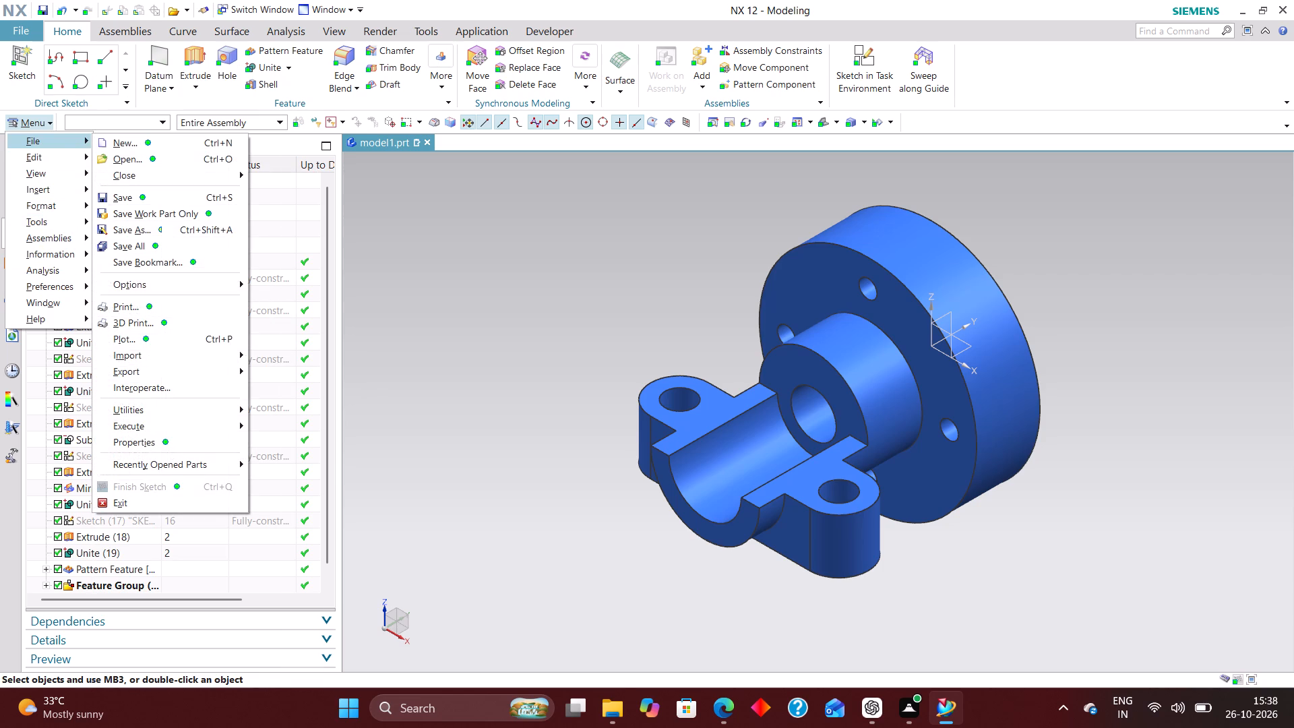
left_click(149, 415)
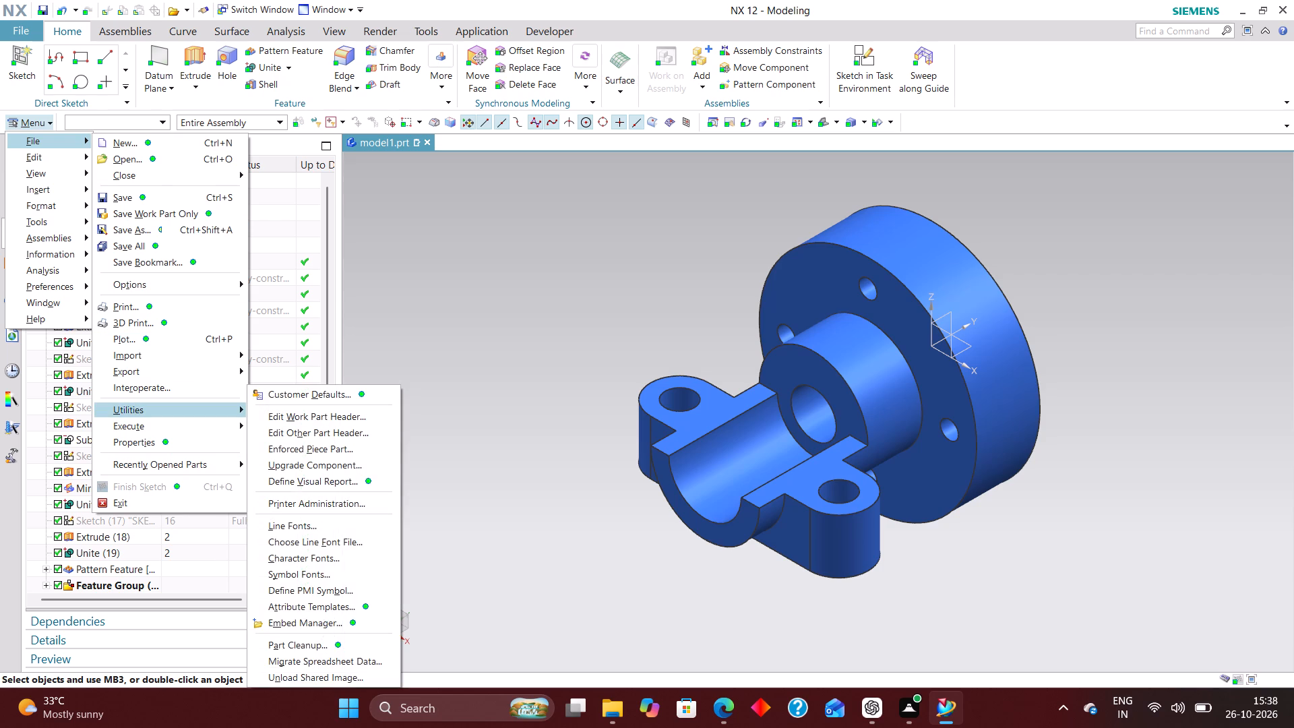
left_click(315, 646)
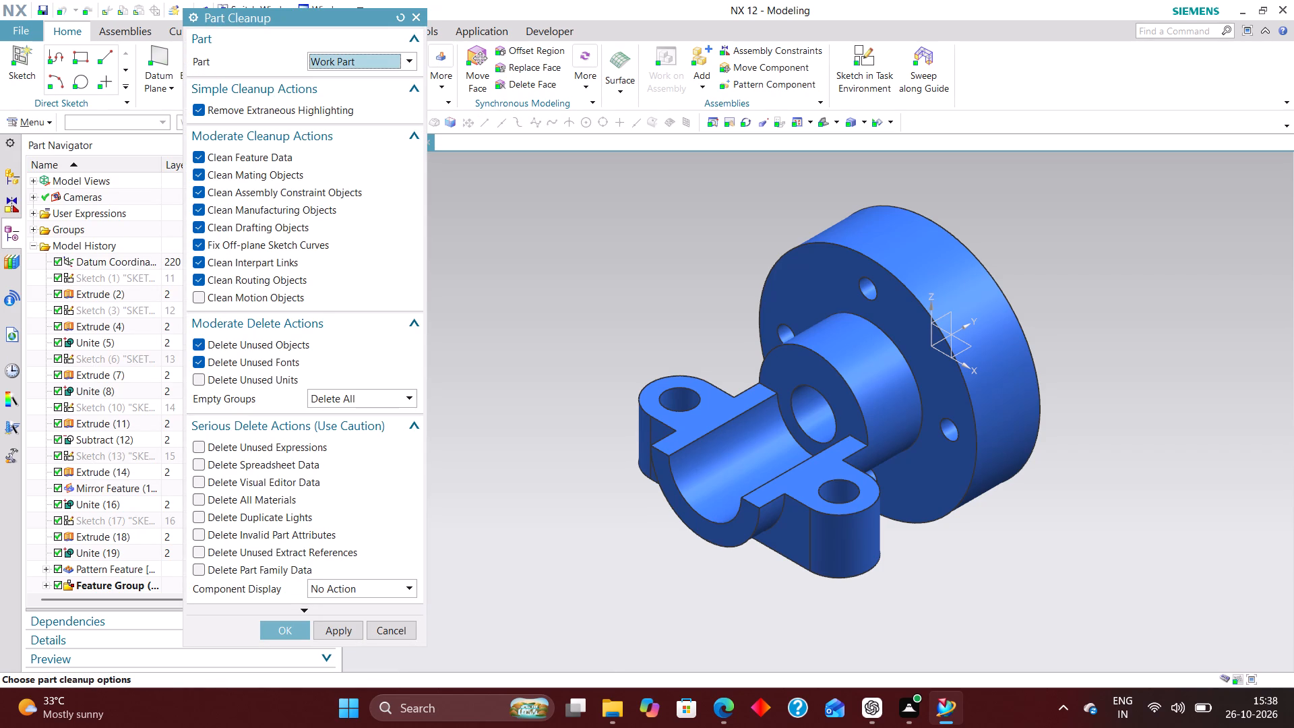
left_click(202, 443)
left_click(201, 460)
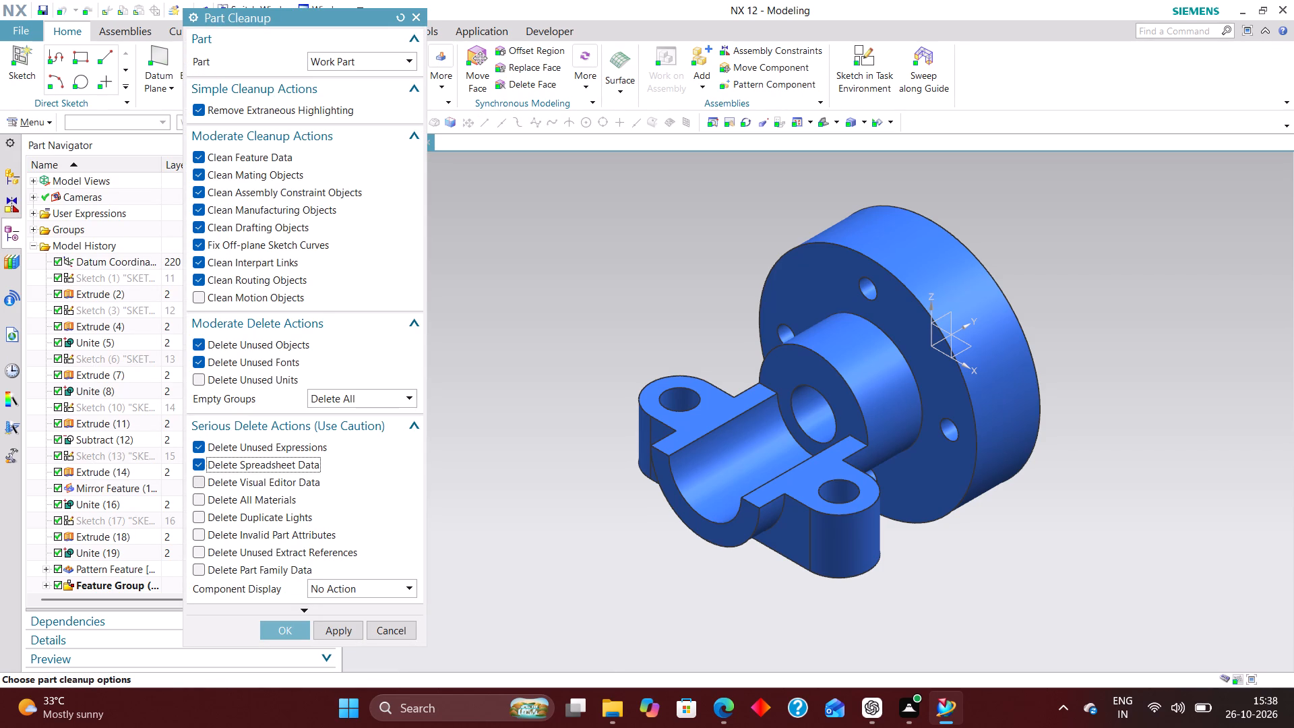
left_click(197, 486)
left_click(197, 500)
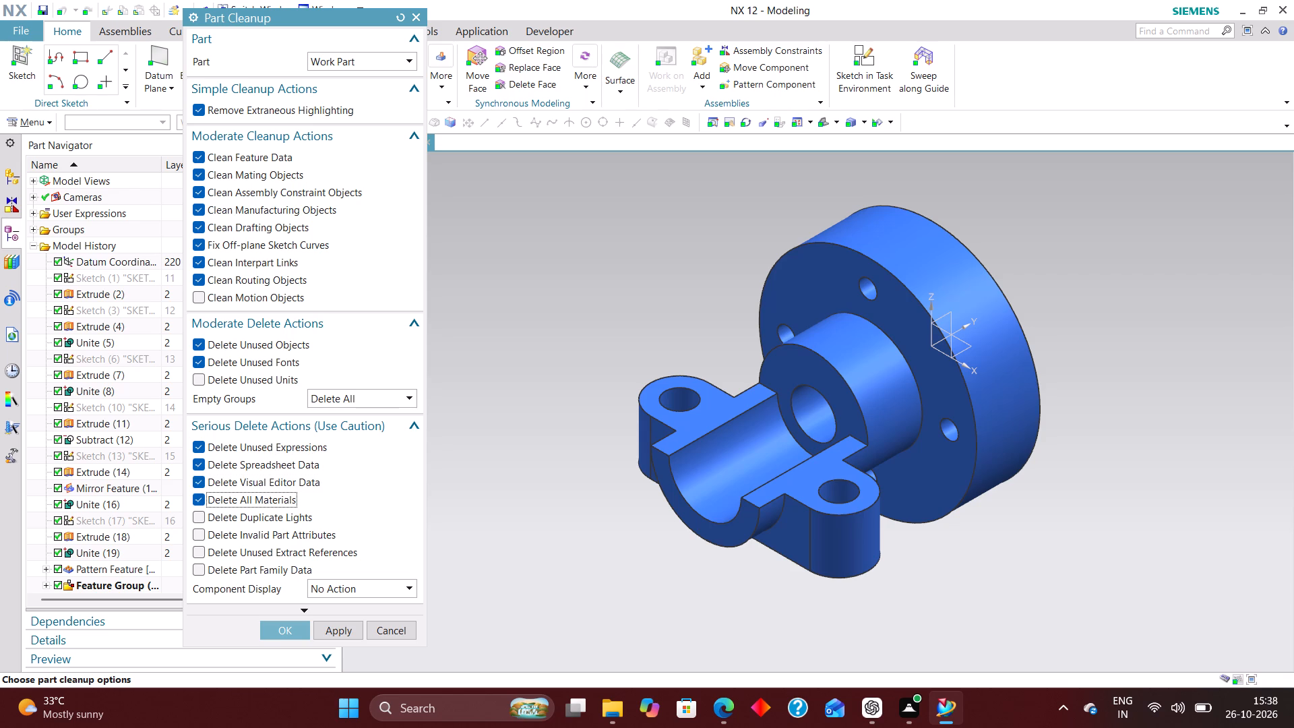
left_click(198, 522)
left_click(198, 533)
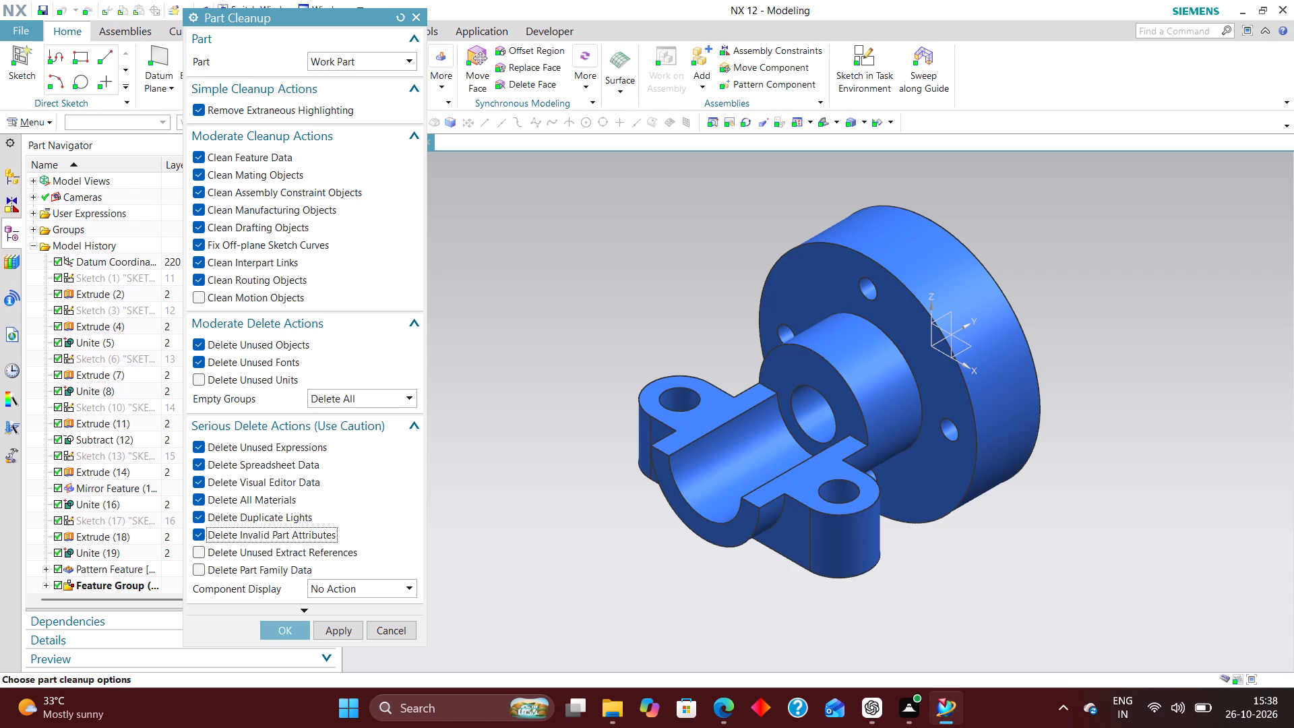
left_click(200, 549)
left_click(199, 566)
left_click(379, 580)
left_click(362, 638)
left_click(233, 384)
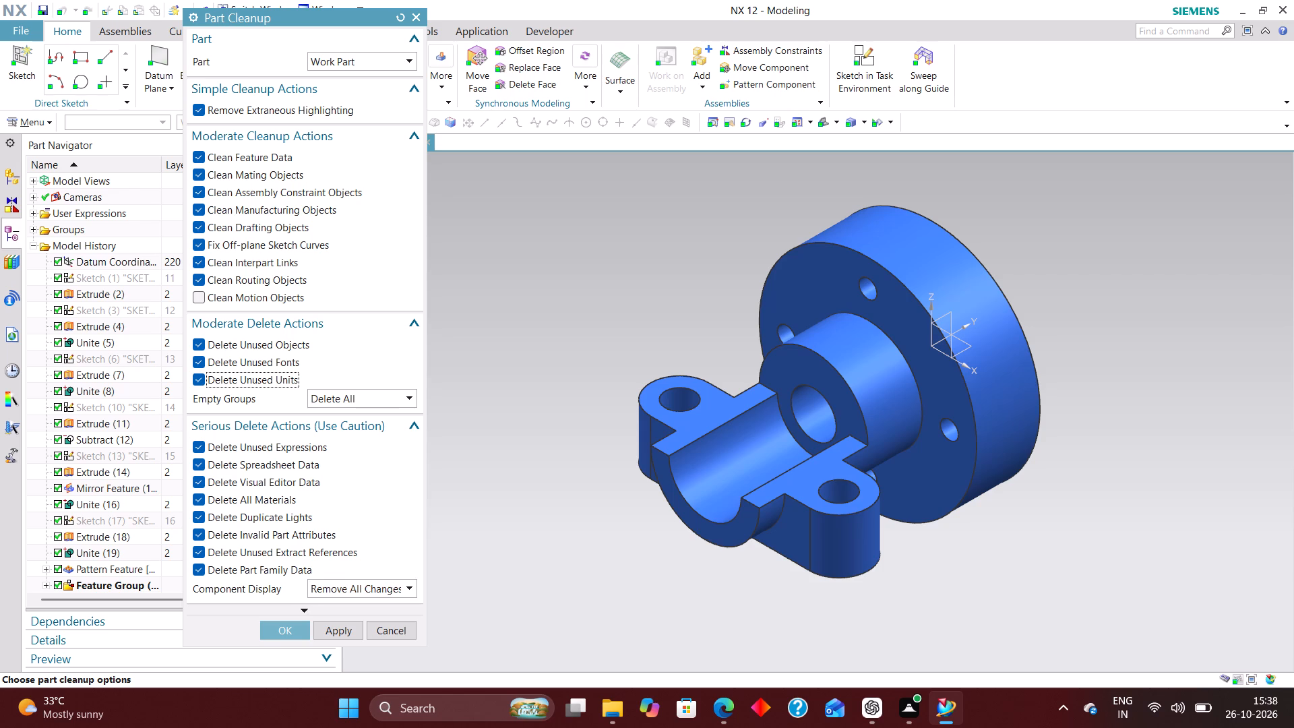
left_click(297, 636)
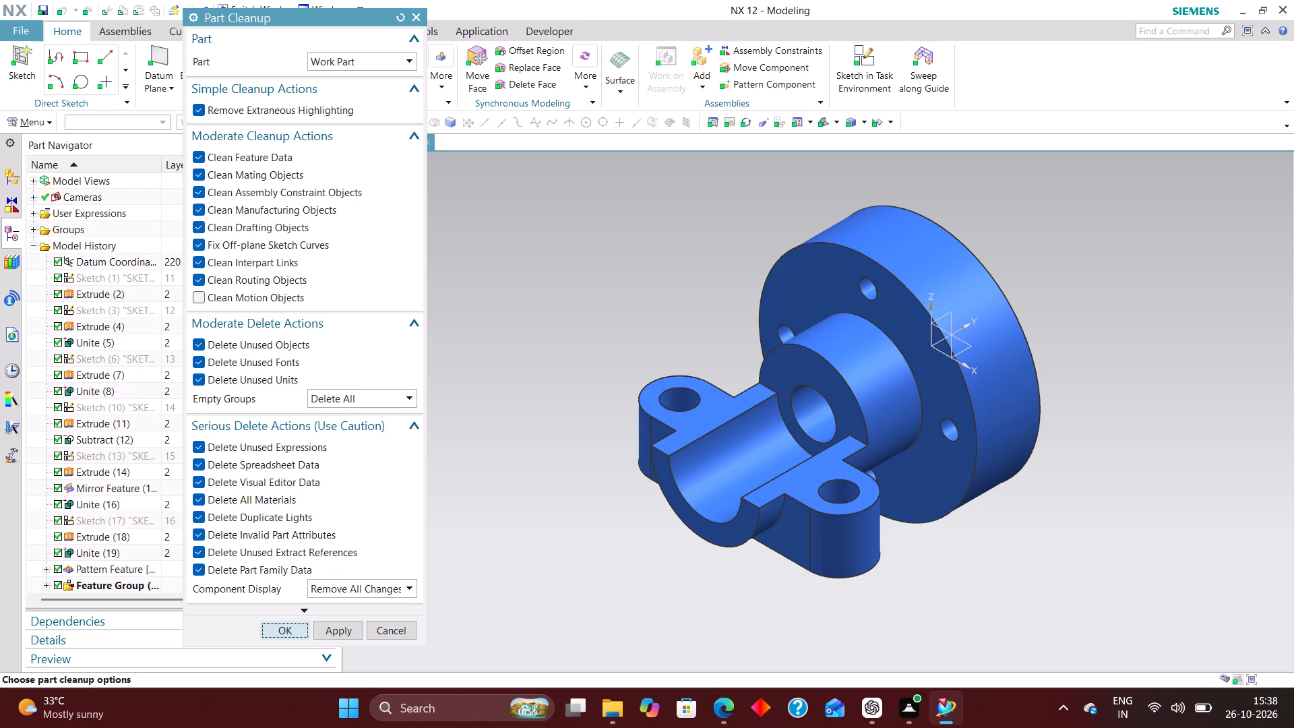
left_click(523, 388)
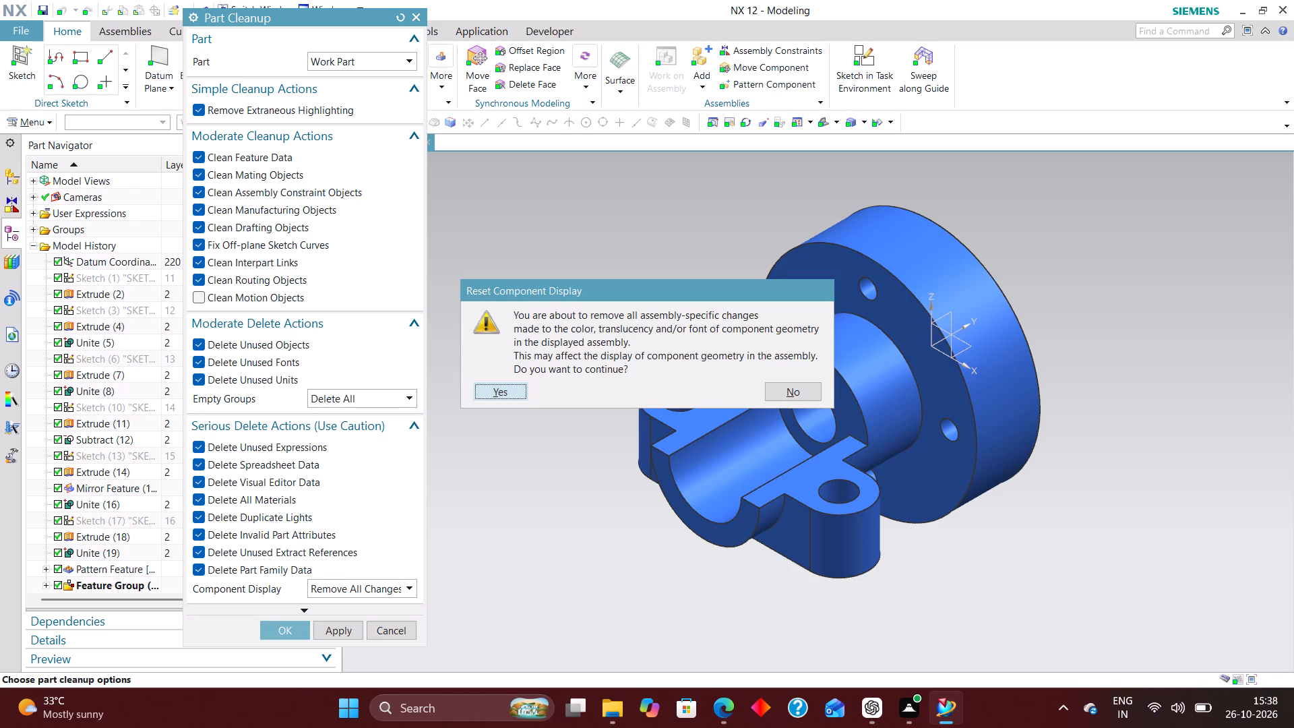
left_click(510, 380)
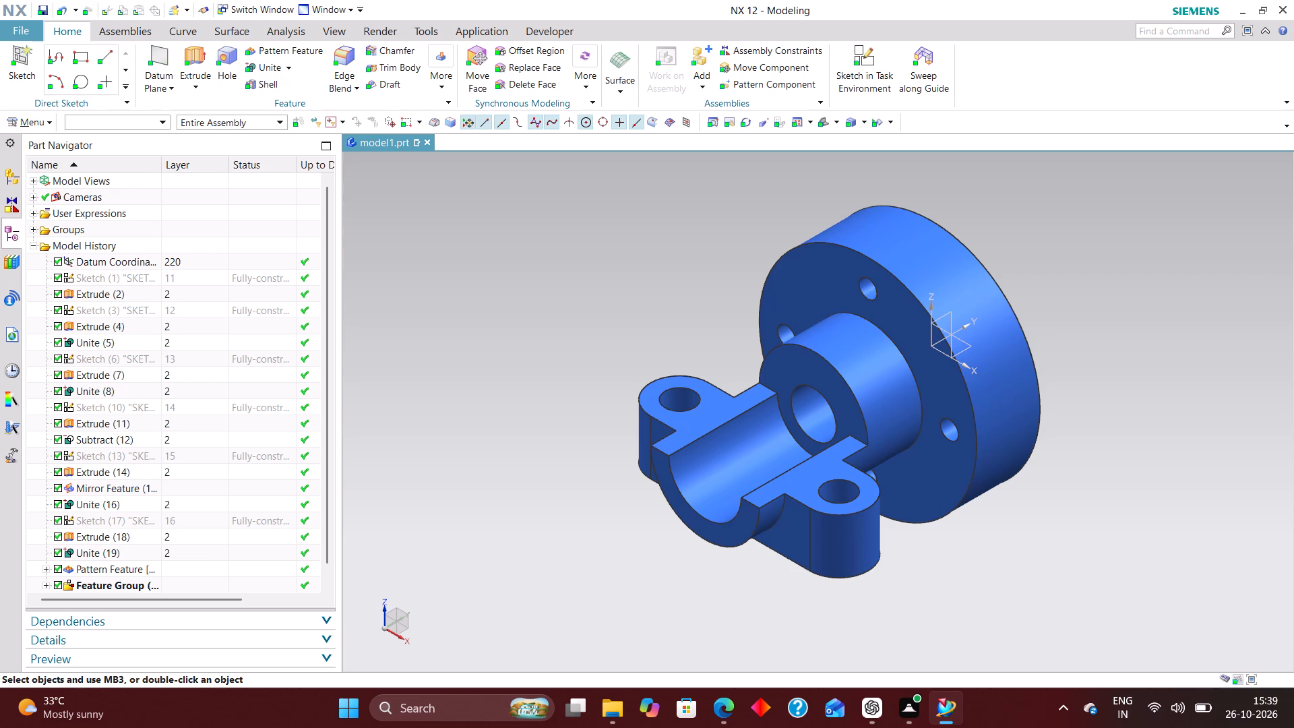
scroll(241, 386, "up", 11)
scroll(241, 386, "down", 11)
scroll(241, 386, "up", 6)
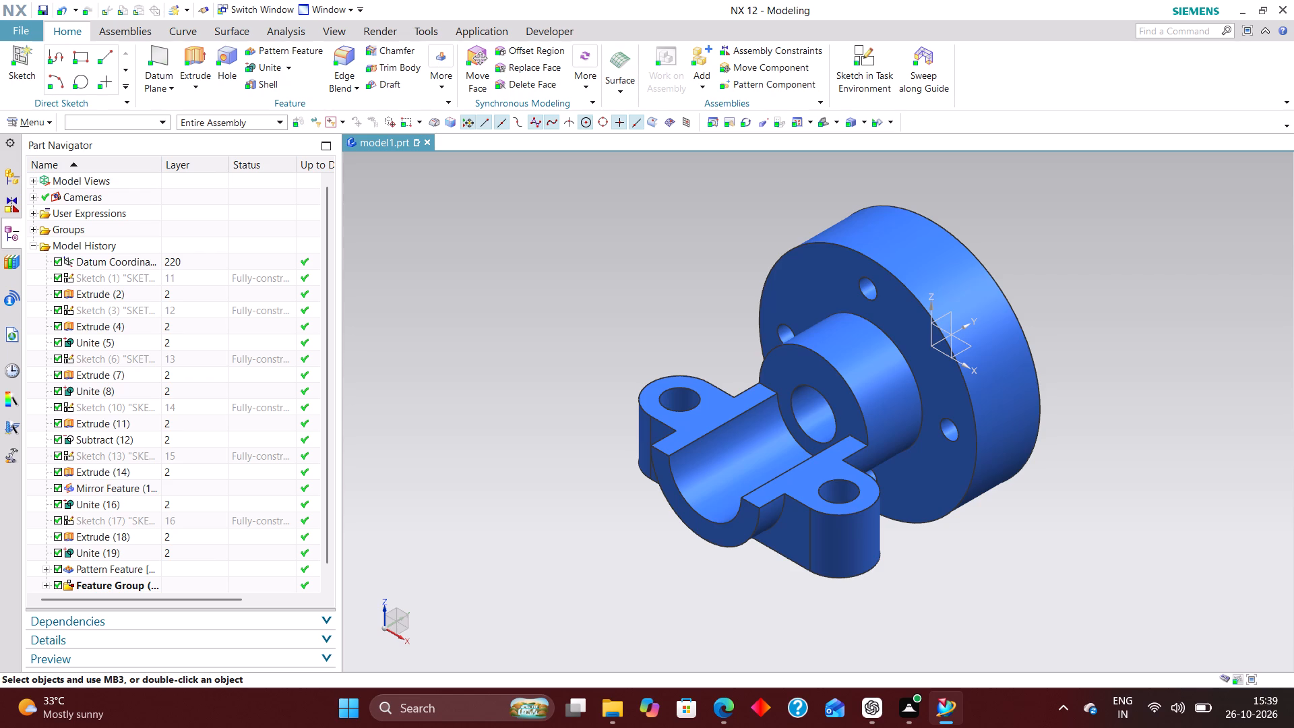
Add a new reference set containing the bearing housing's solid body, keeping the default name and automatic component addition.
left_click(48, 126)
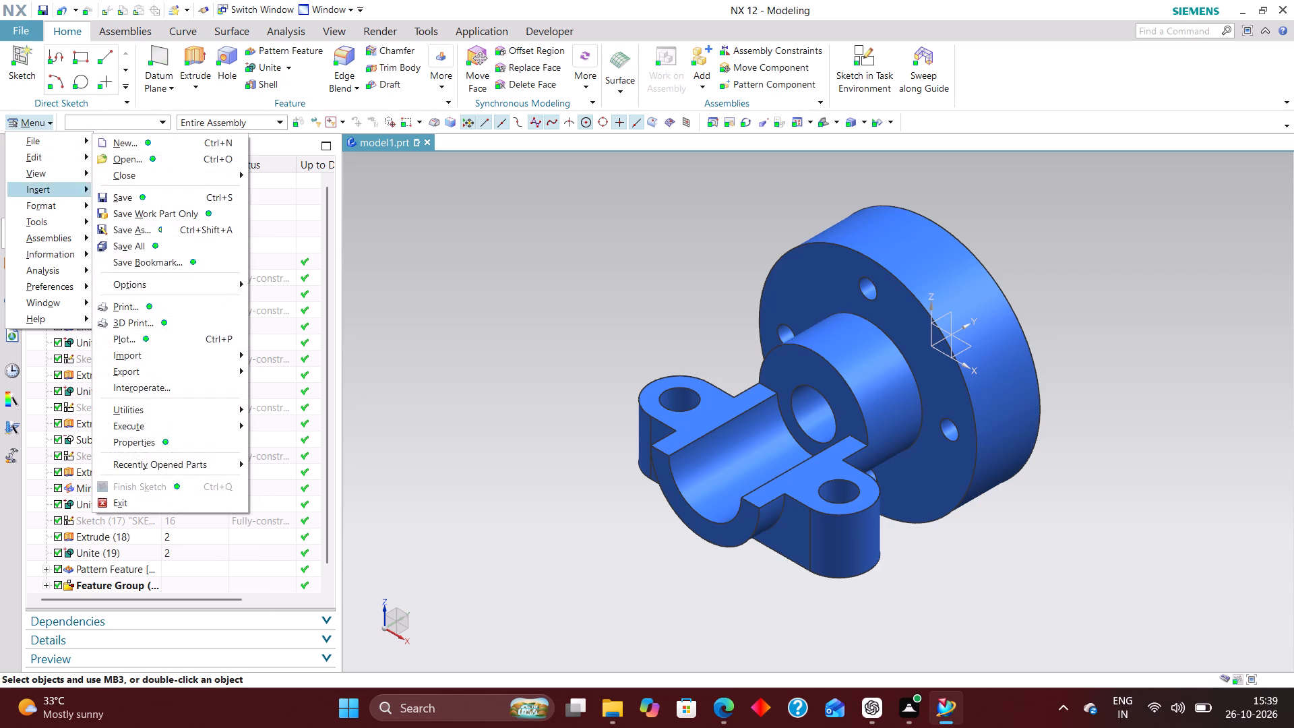
left_click(155, 328)
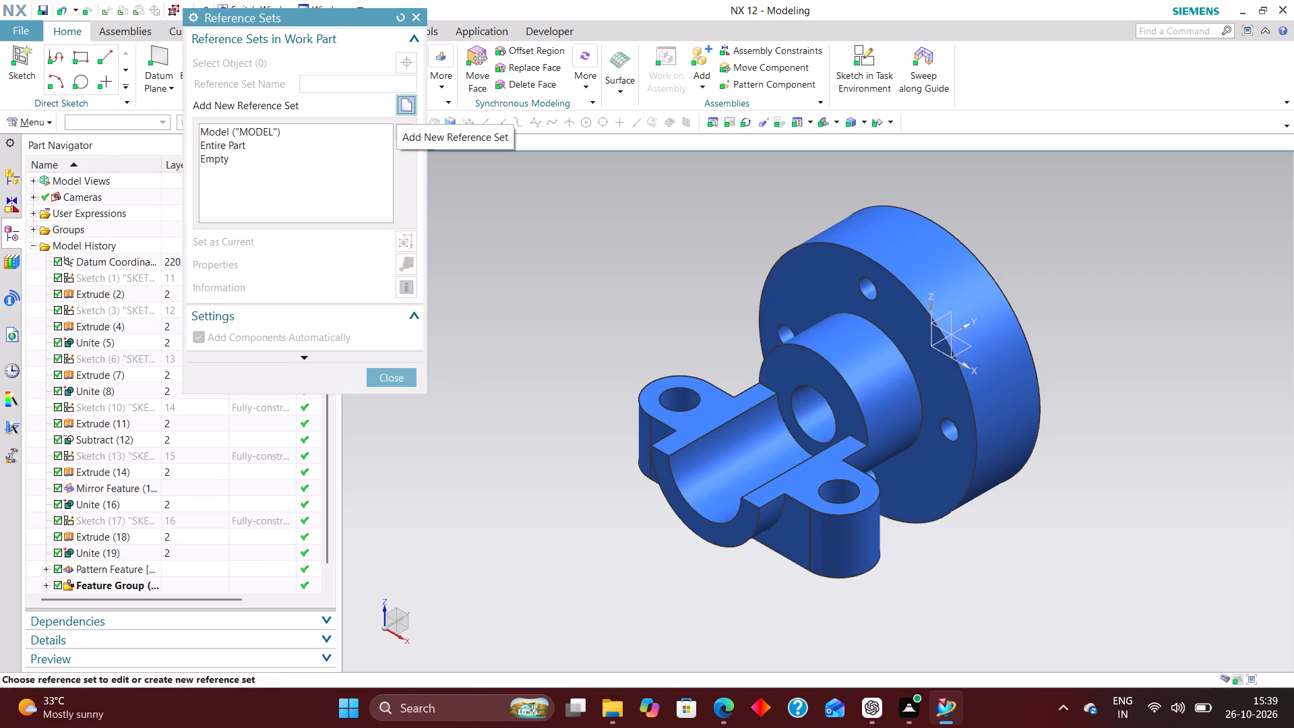
left_click(407, 109)
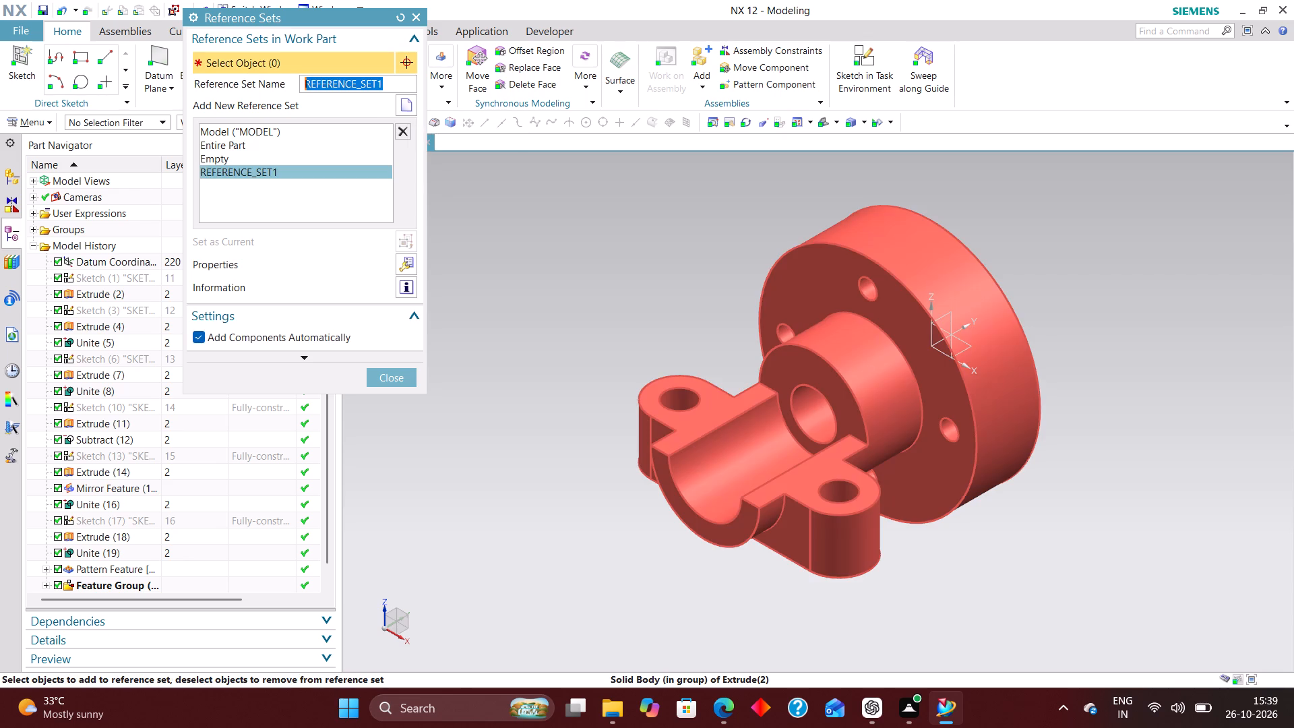
left_click(826, 340)
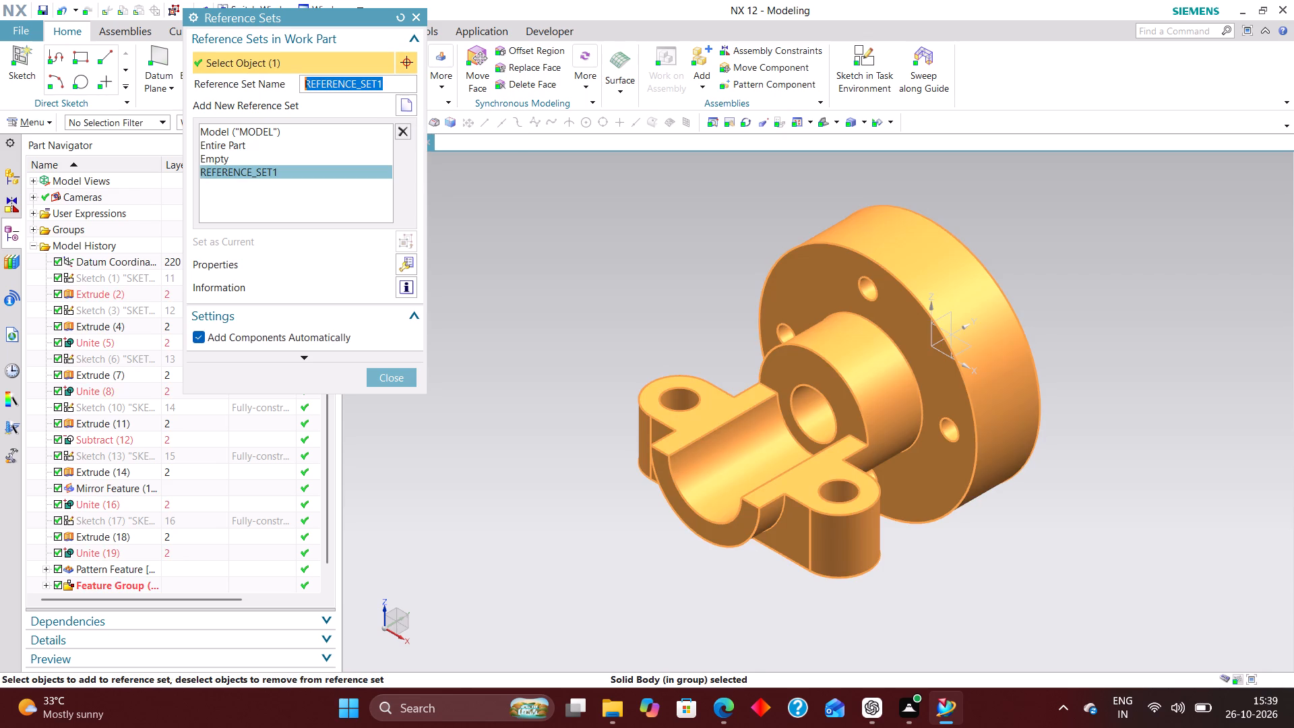
left_click(389, 375)
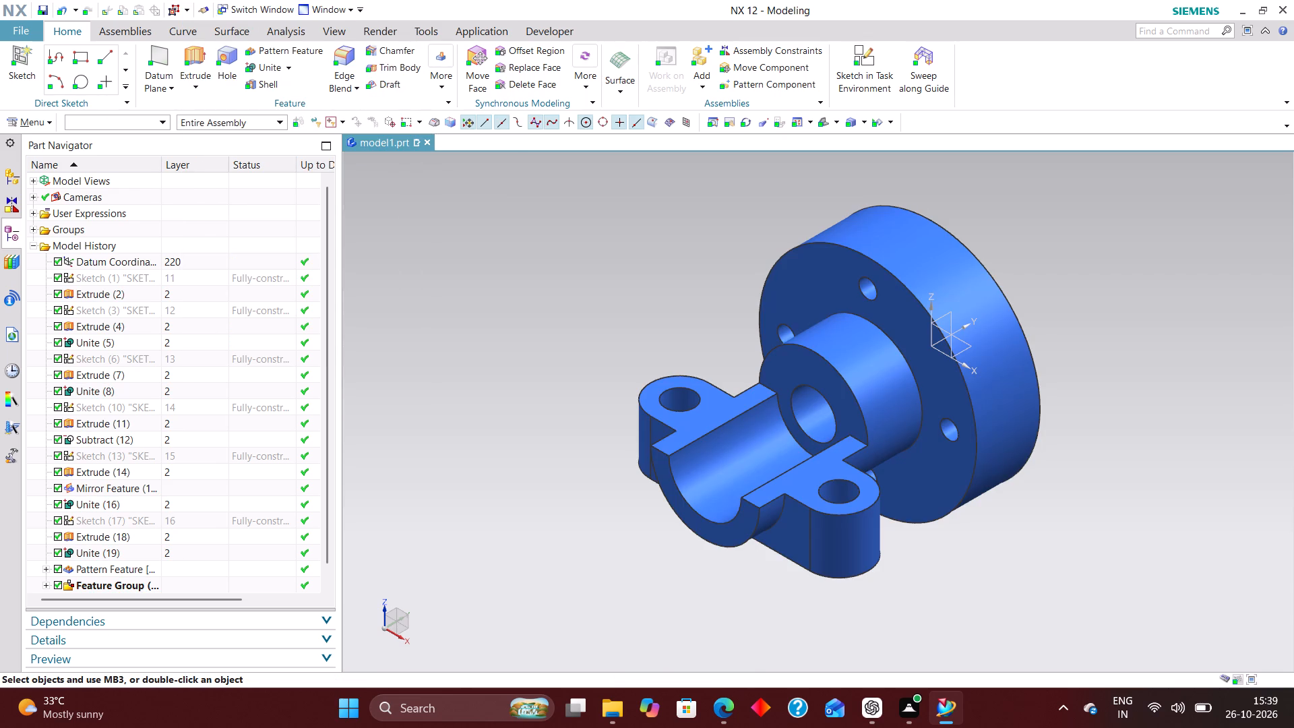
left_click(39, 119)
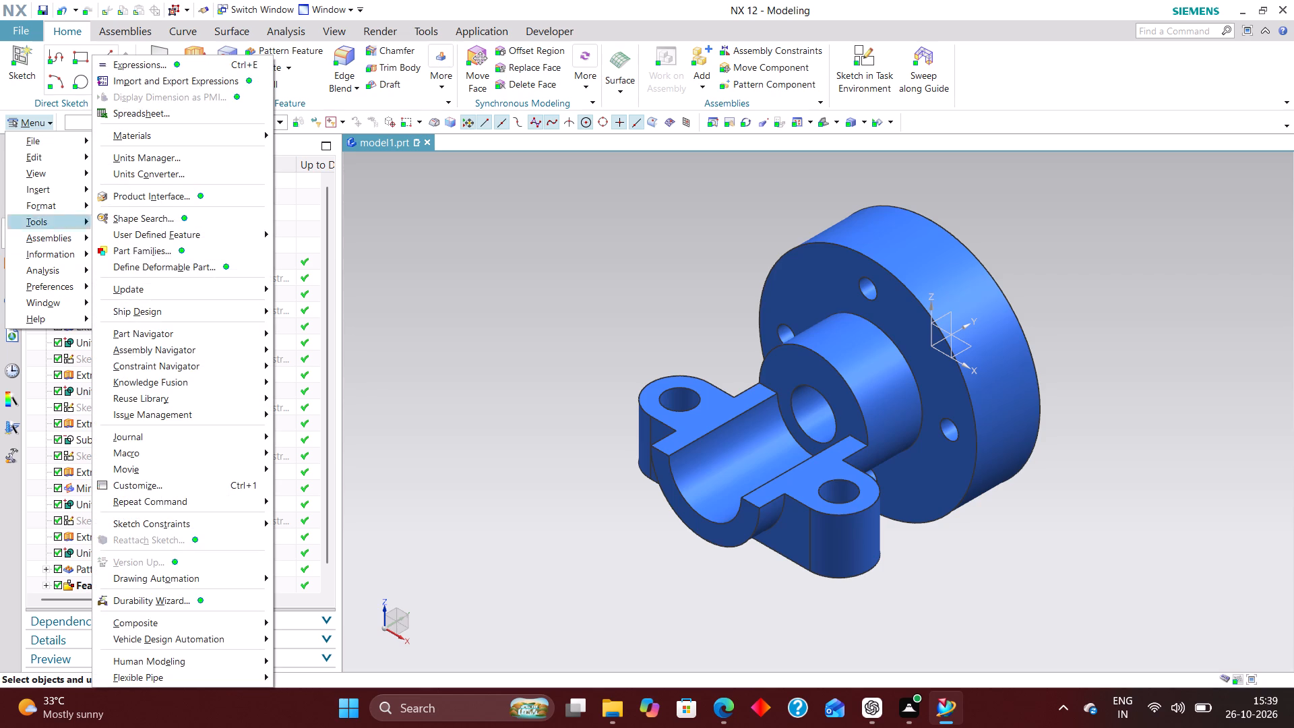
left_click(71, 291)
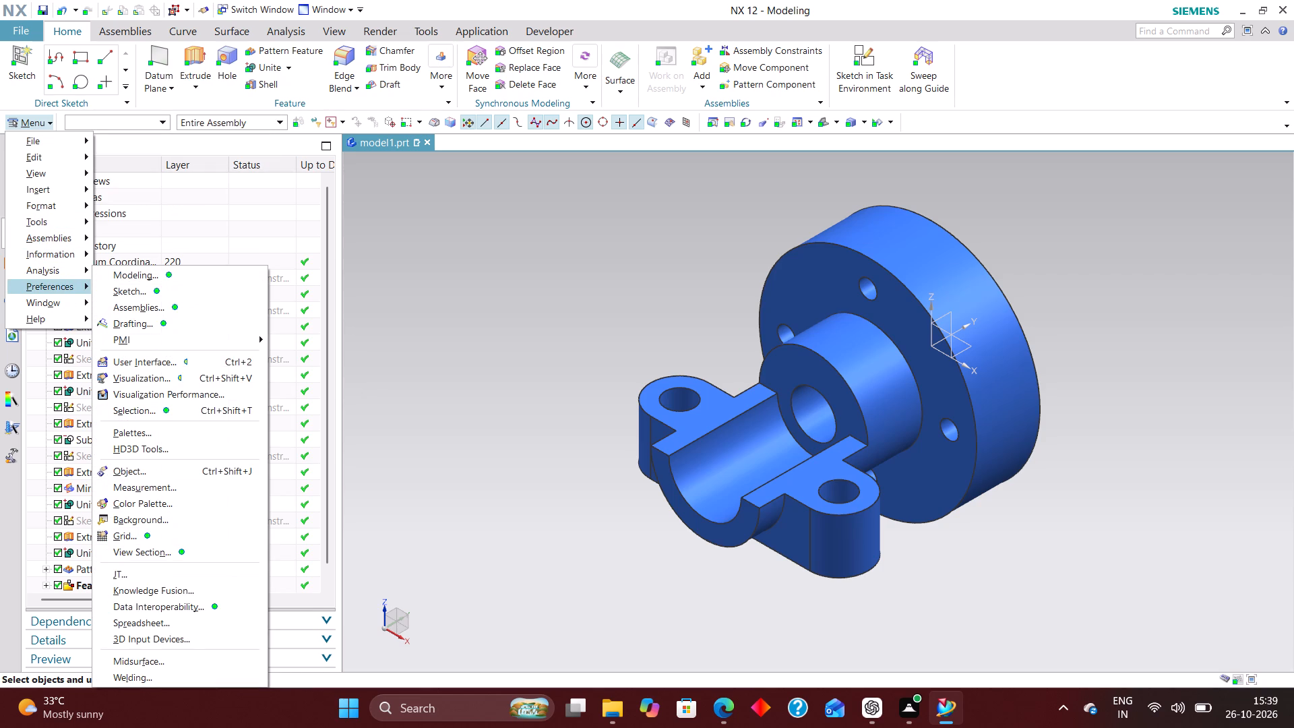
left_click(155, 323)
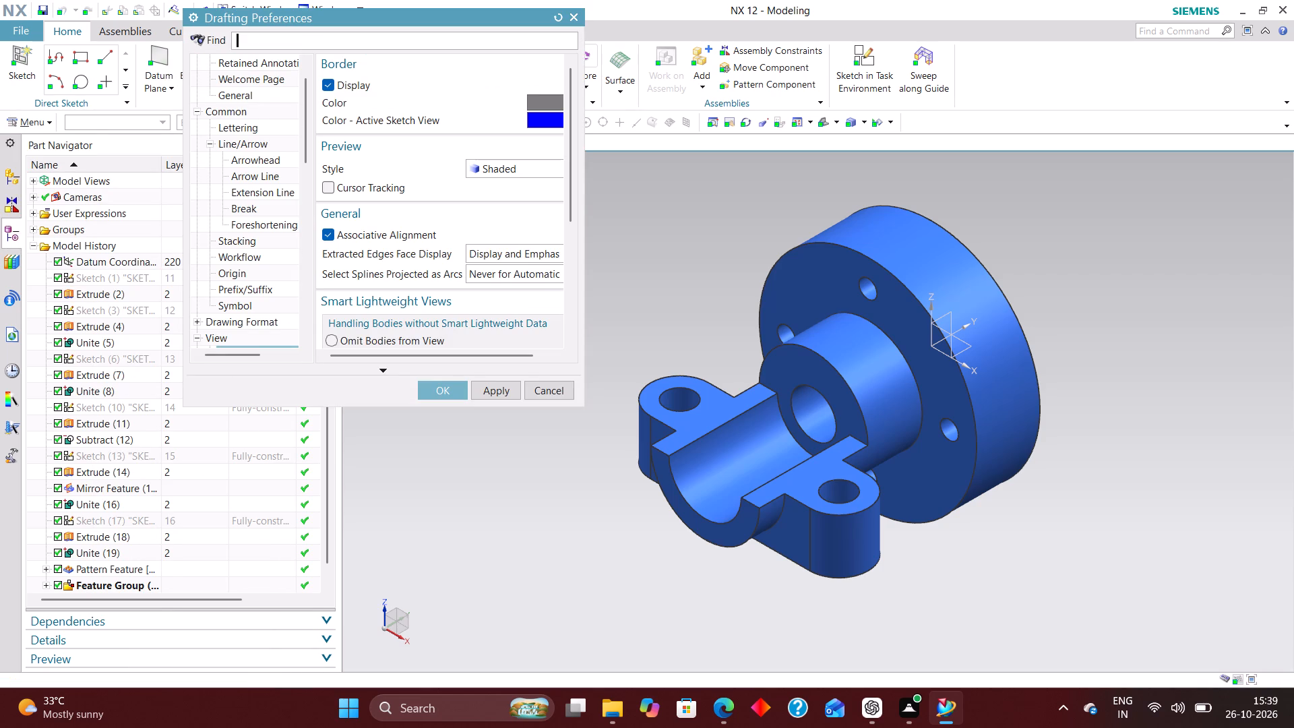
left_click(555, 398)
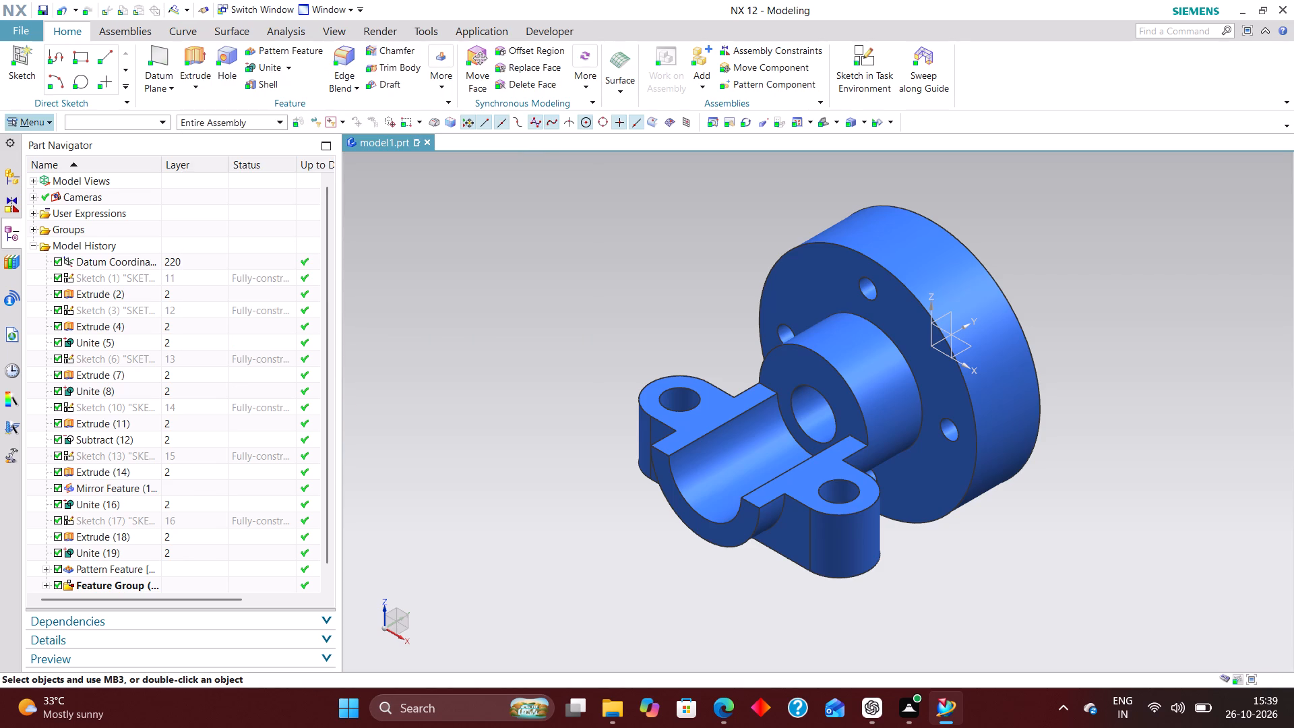
Add the bearing housing's solid body to the part's product interface objects, using the Automatic object type.
left_click(47, 127)
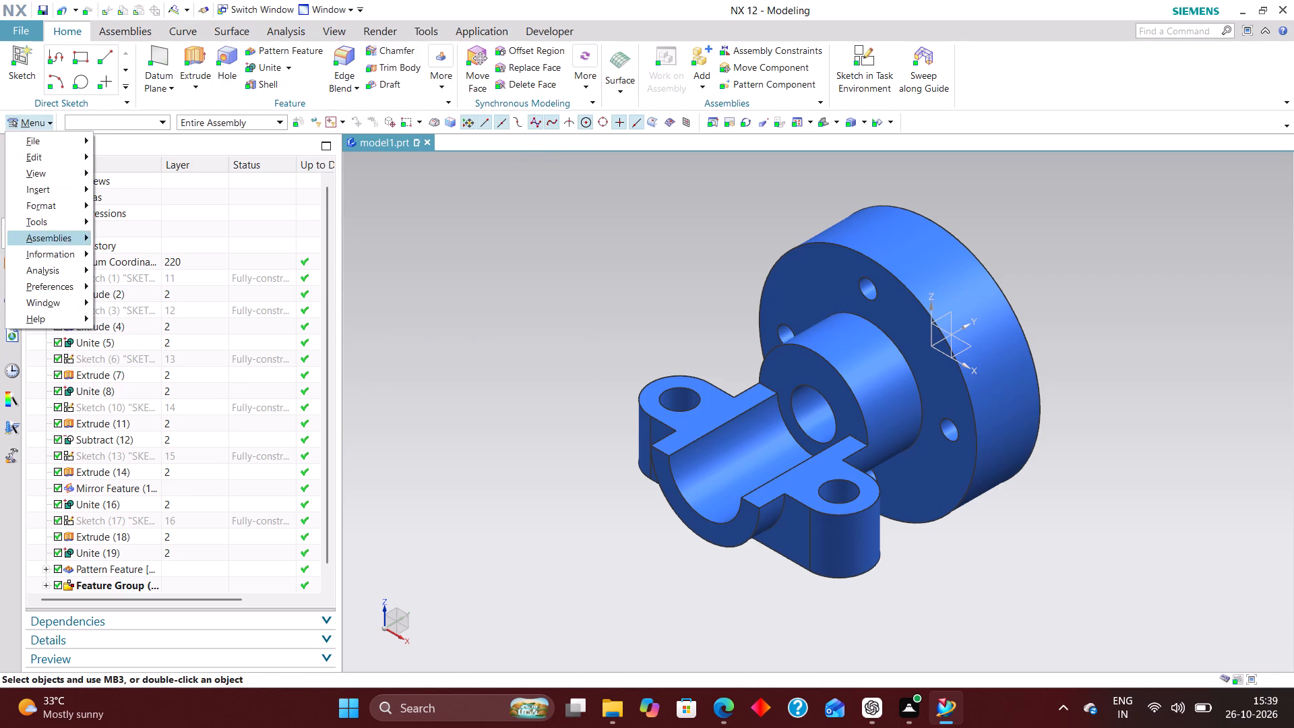
left_click(36, 224)
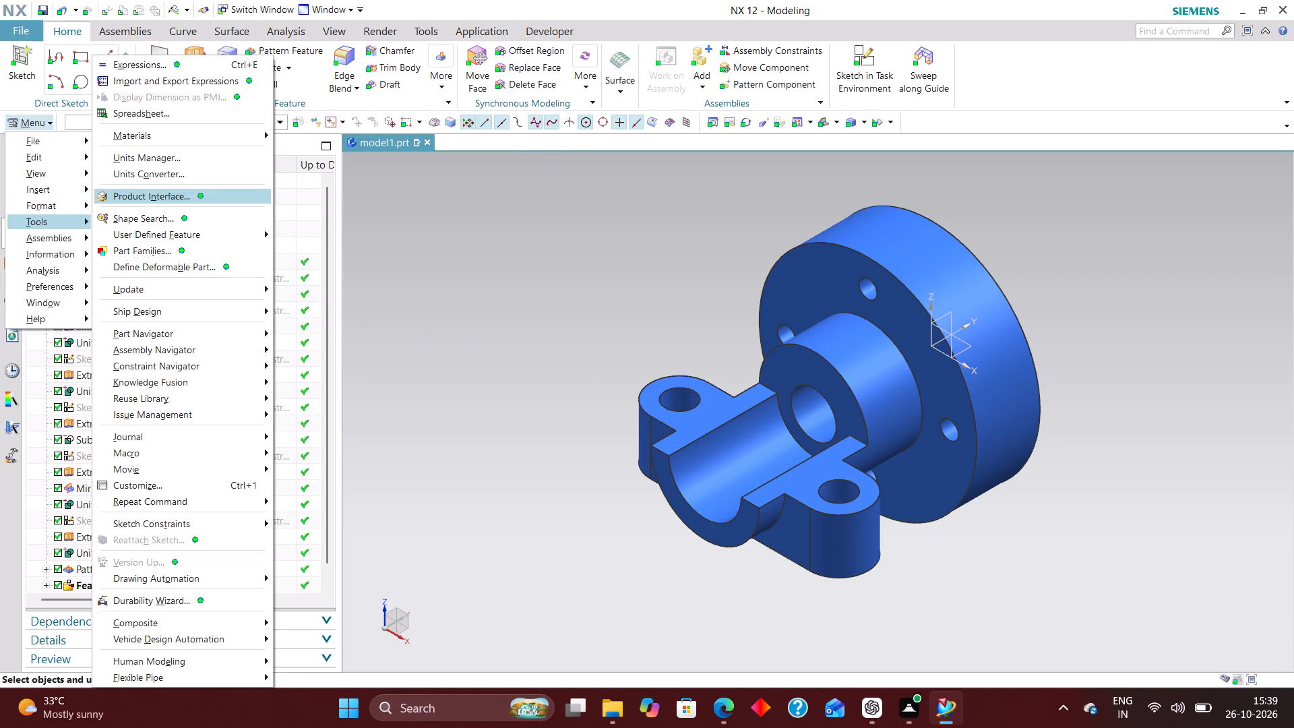
left_click(146, 190)
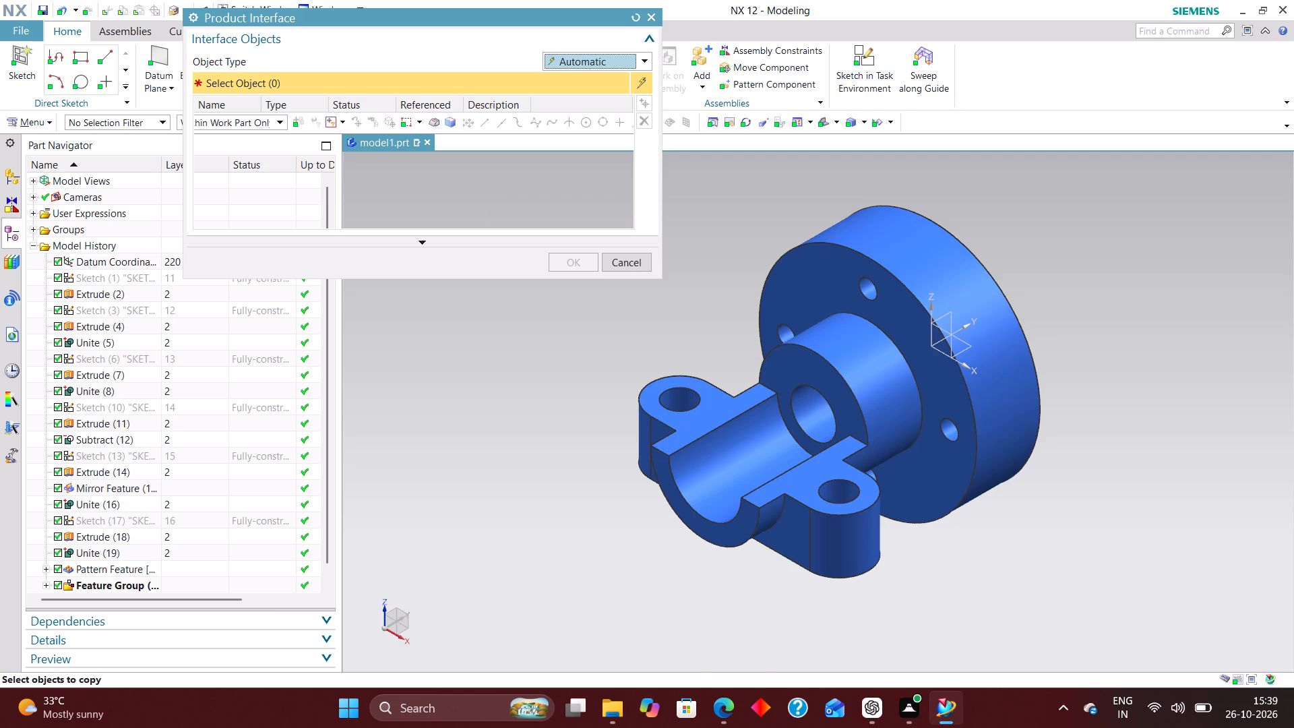
left_click(954, 297)
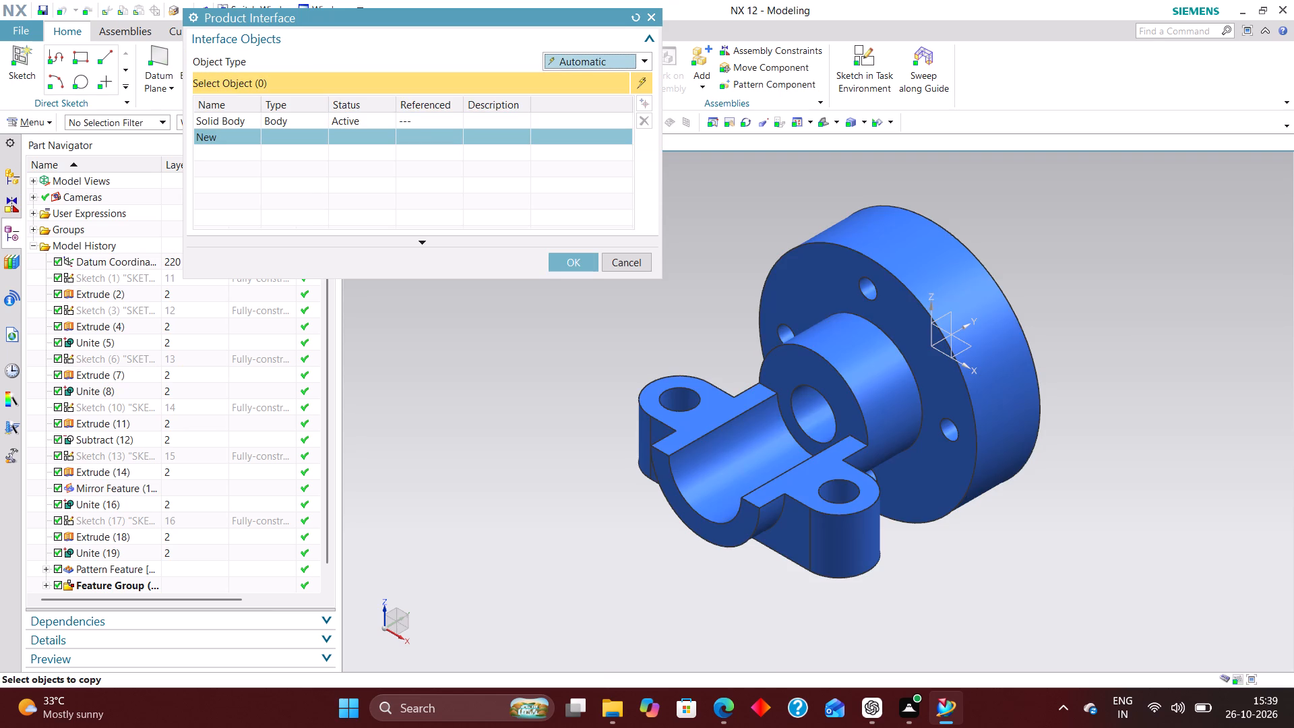
left_click(577, 259)
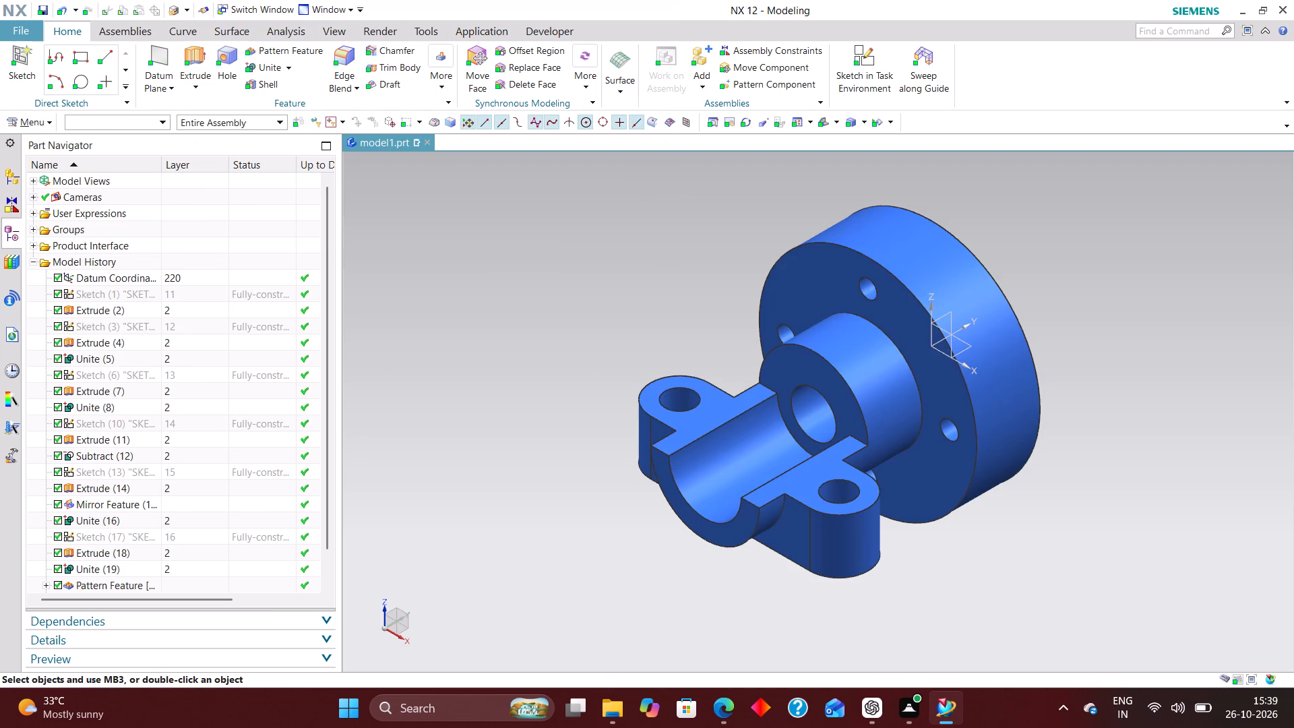
Create a new A2 drawing file of the bearing housing model, named model1_dwg1.
left_click(39, 119)
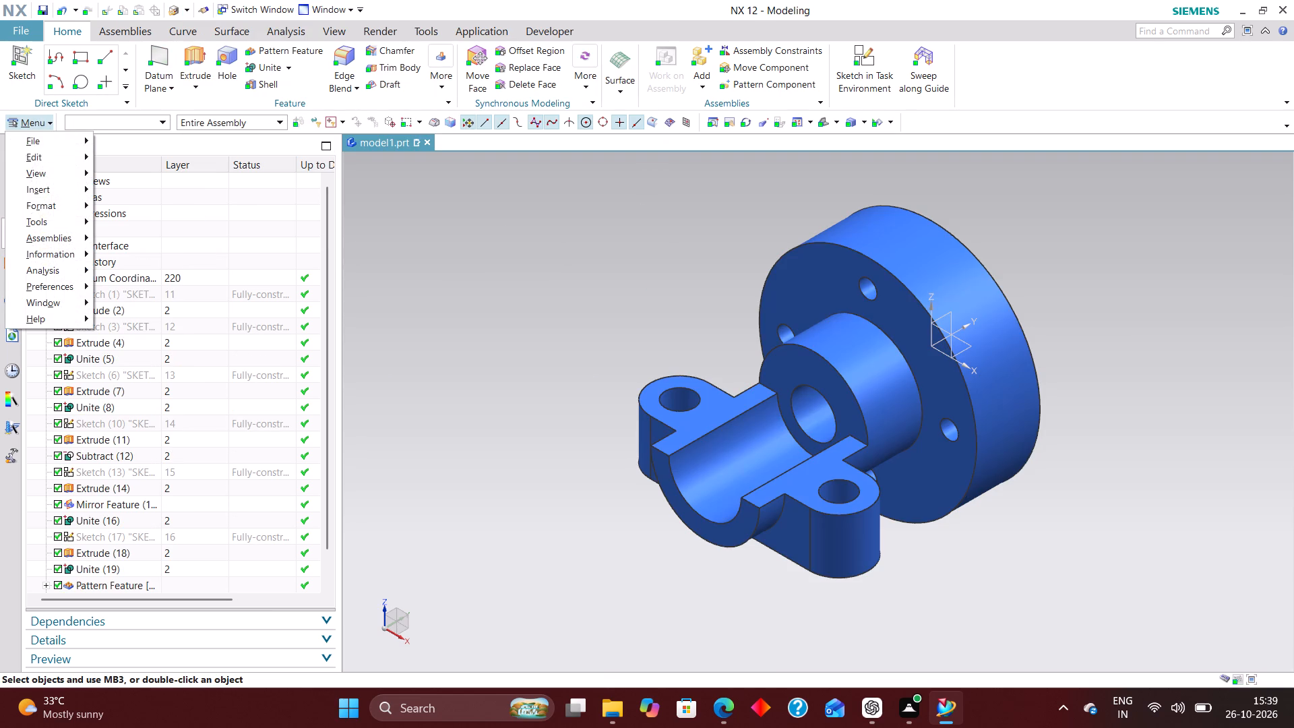
left_click(421, 229)
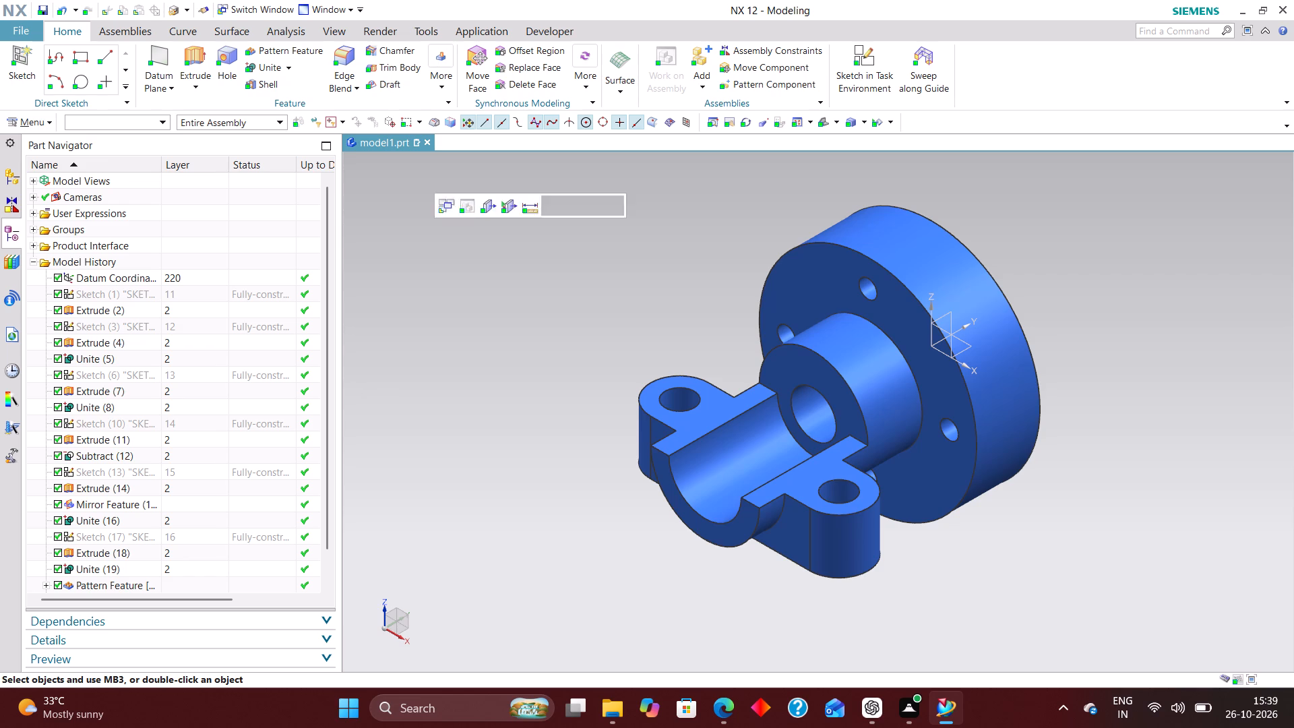
left_click(22, 30)
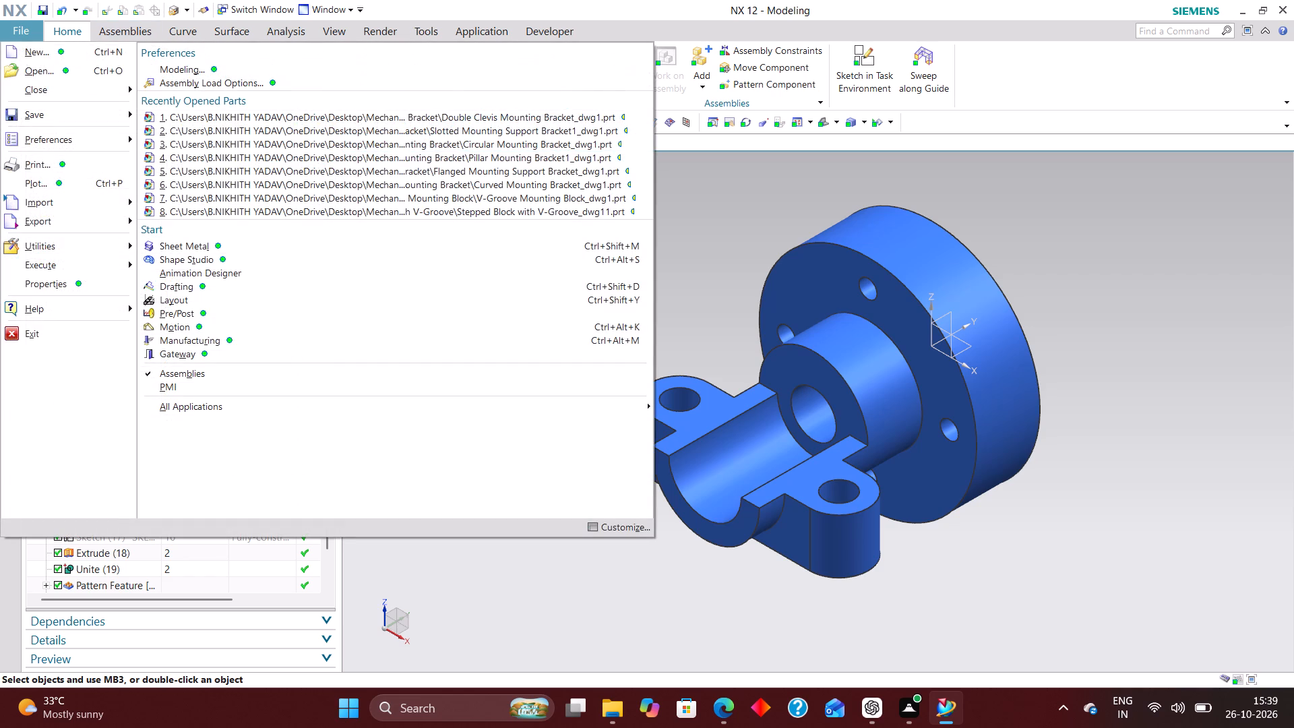
left_click(85, 57)
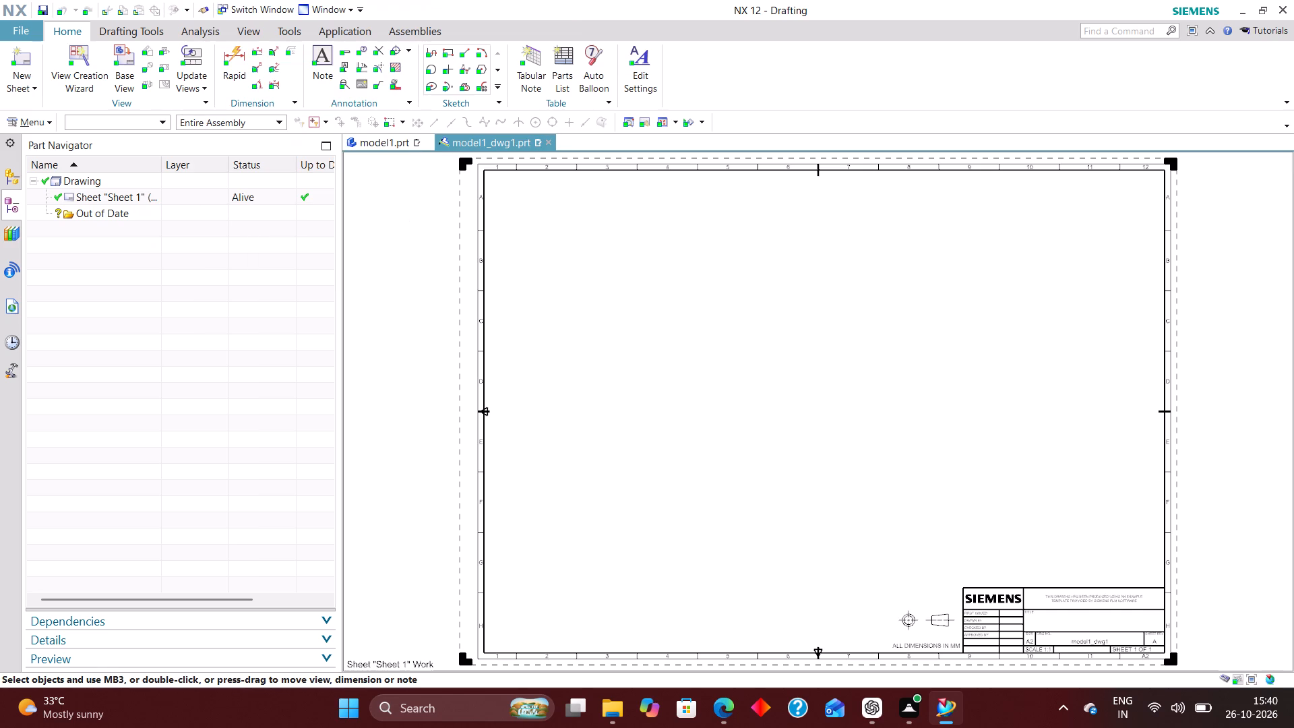
Set the drawing's work layer to 2.
key("ctrl+l")
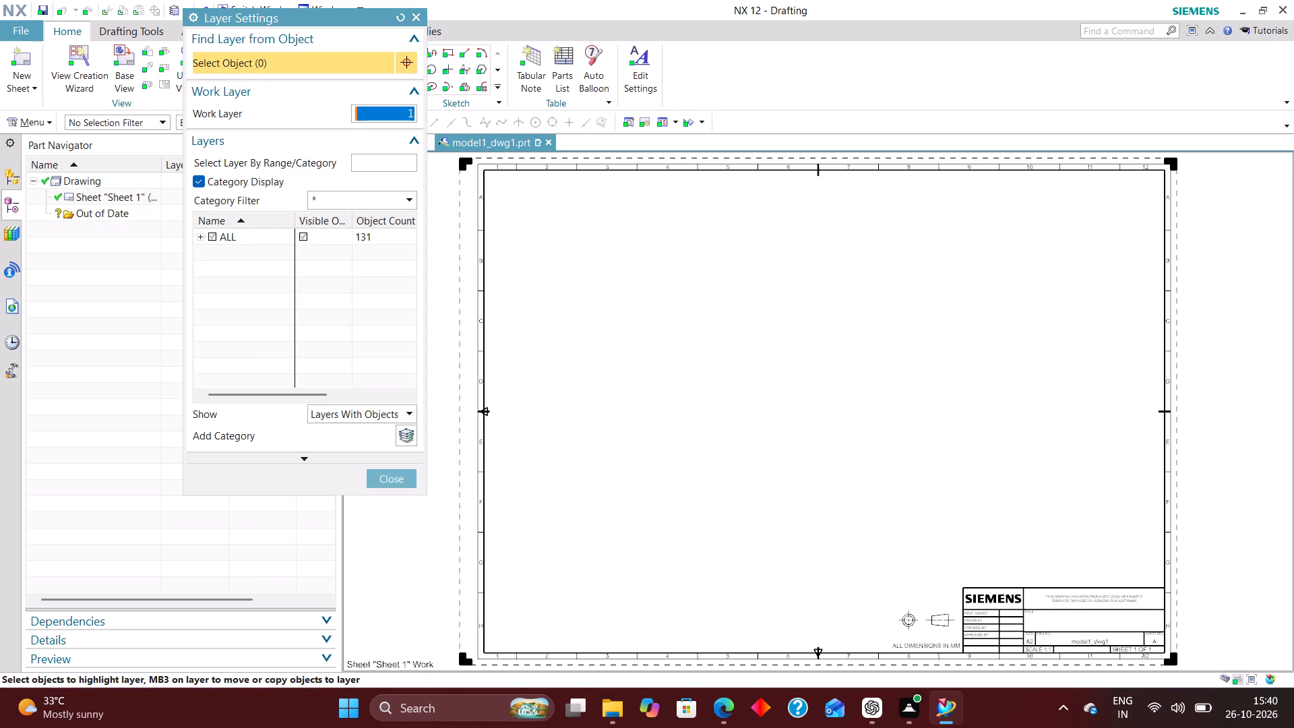
key("2")
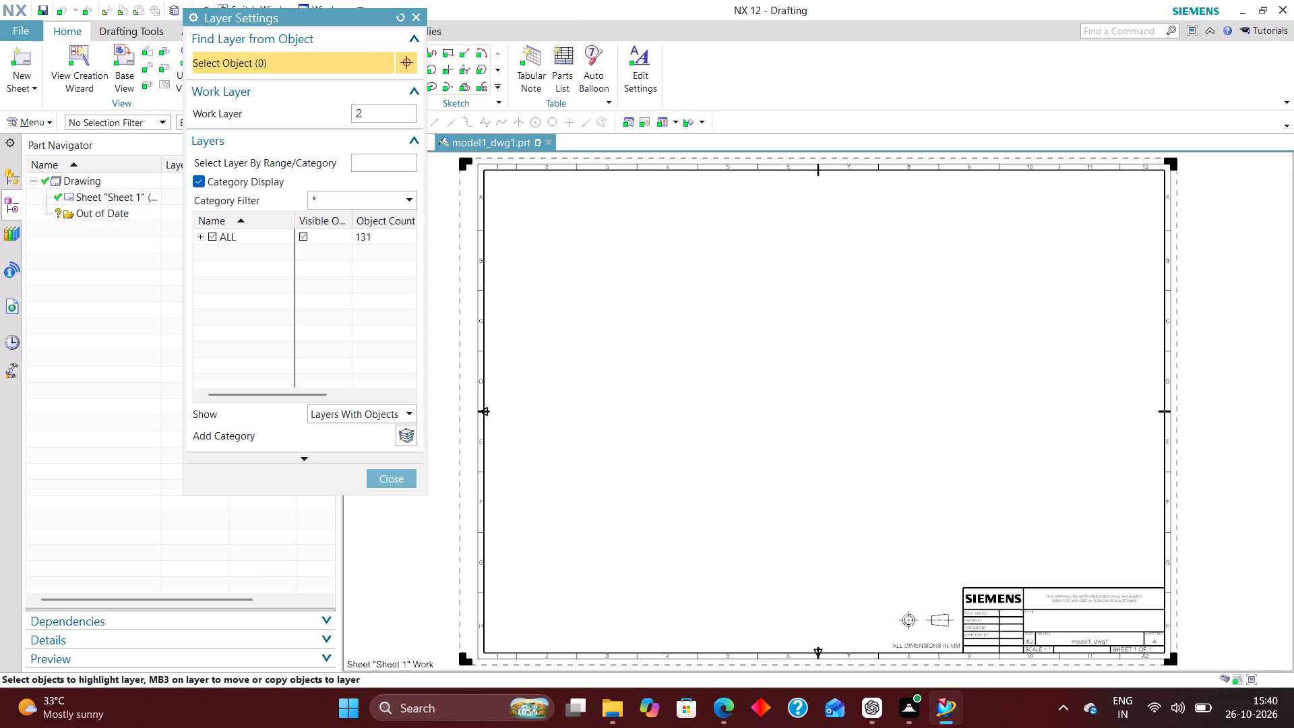
key("Return")
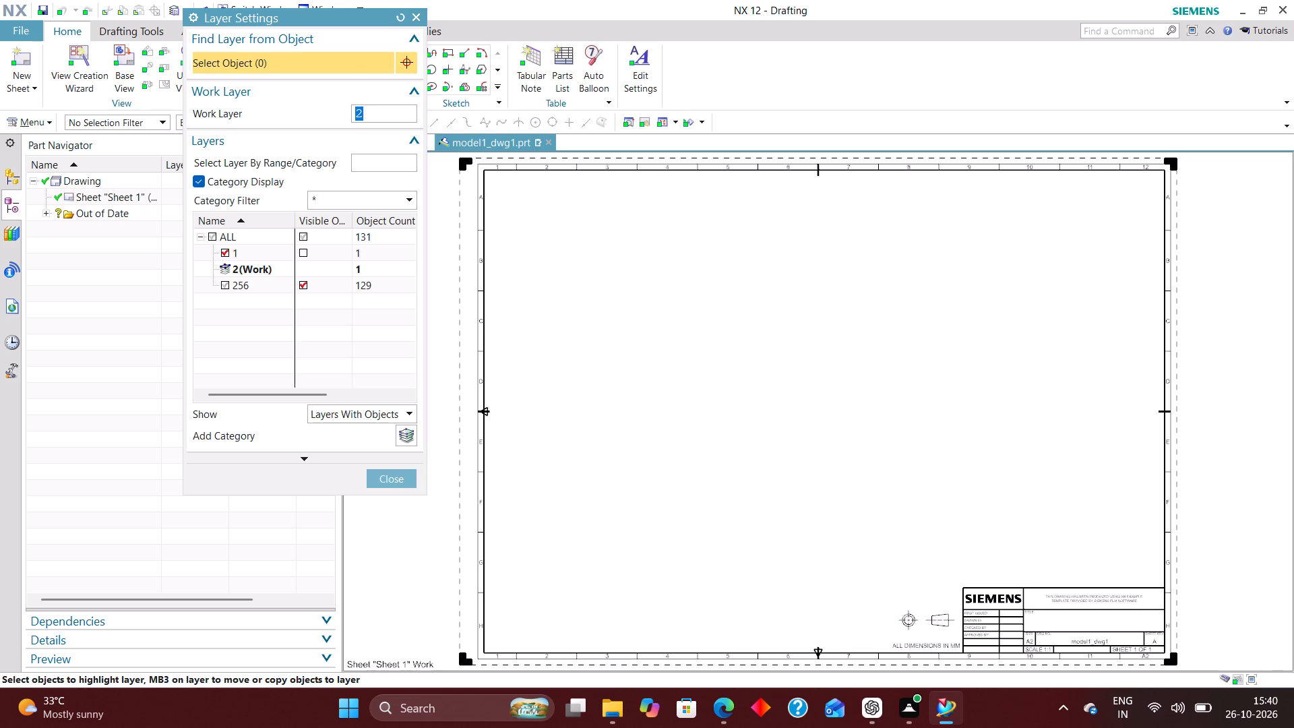
left_click(397, 470)
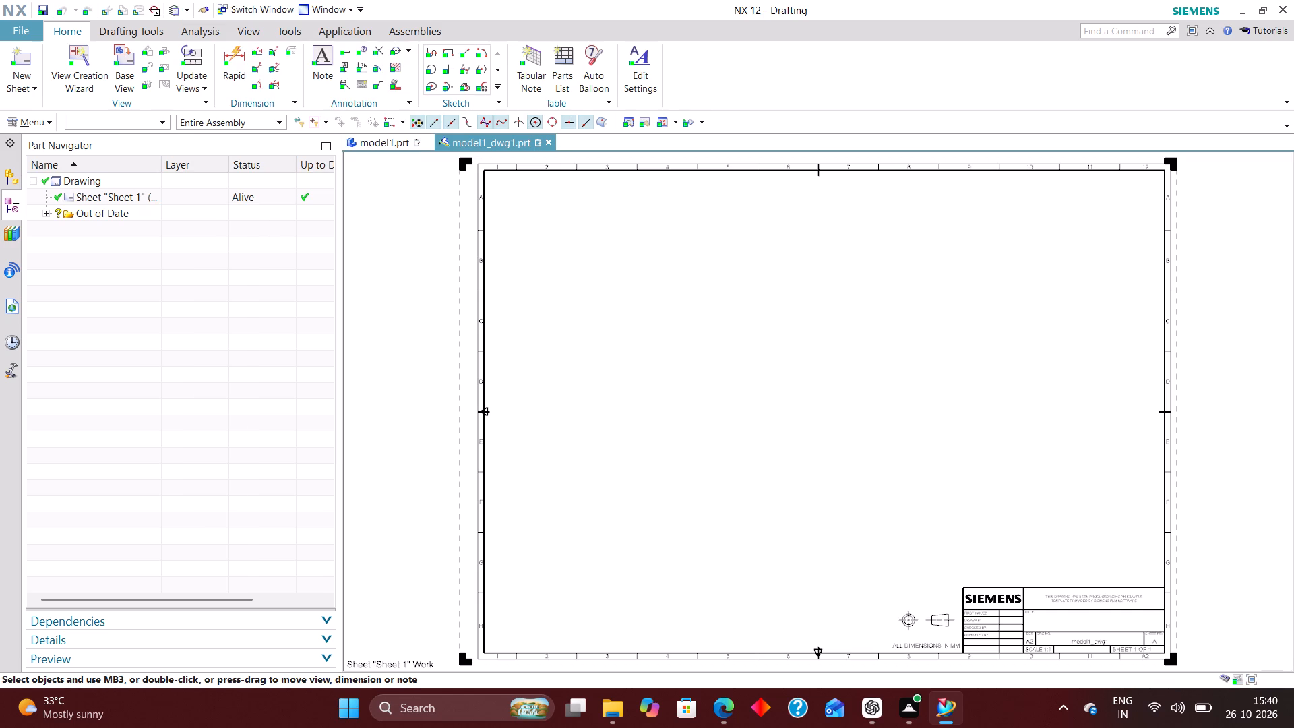
Place an Isometric base view of the bearing housing at 1:1 scale in the upper-right area of the drawing sheet.
left_click(121, 57)
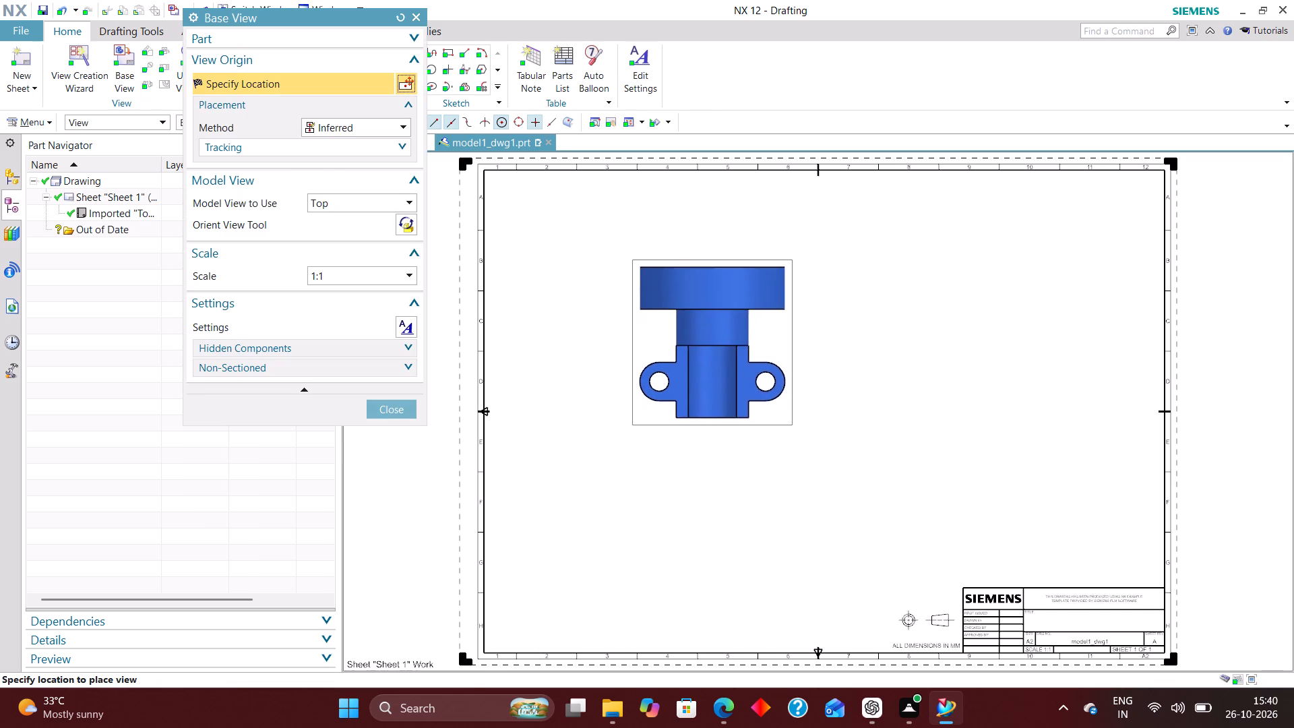
left_click(384, 197)
left_click(348, 303)
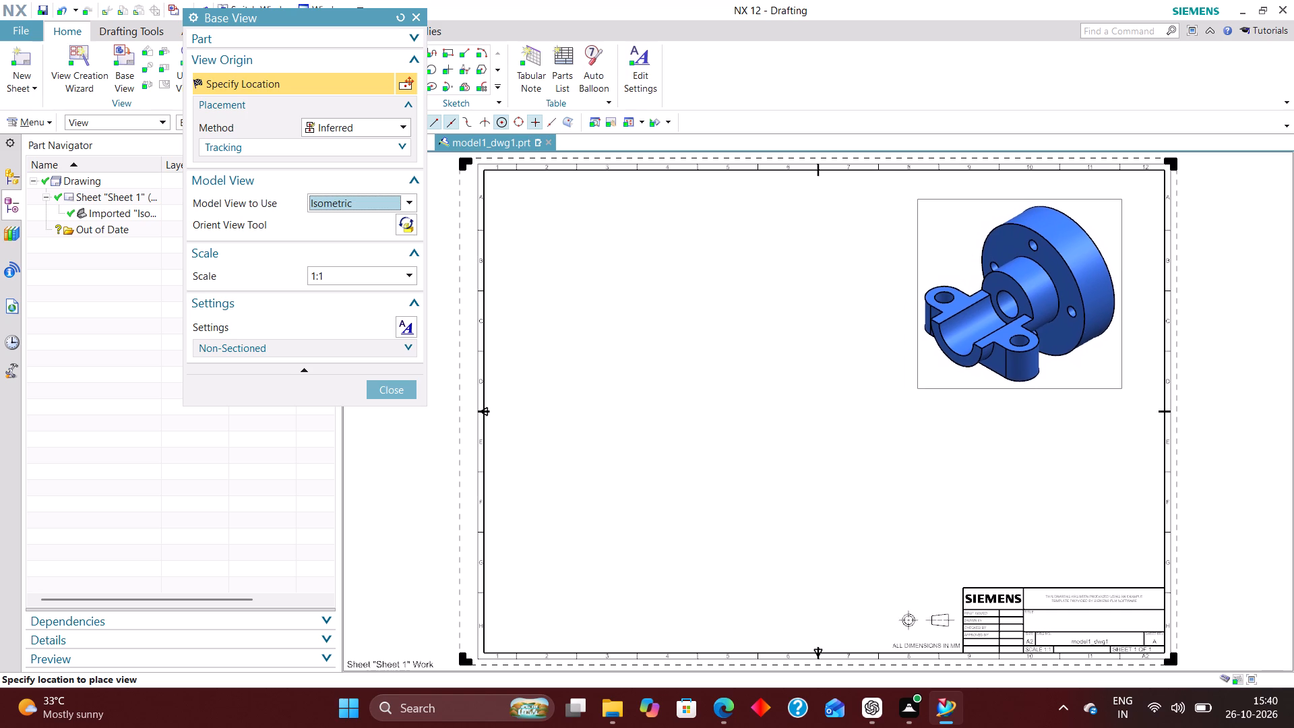
left_click(1018, 291)
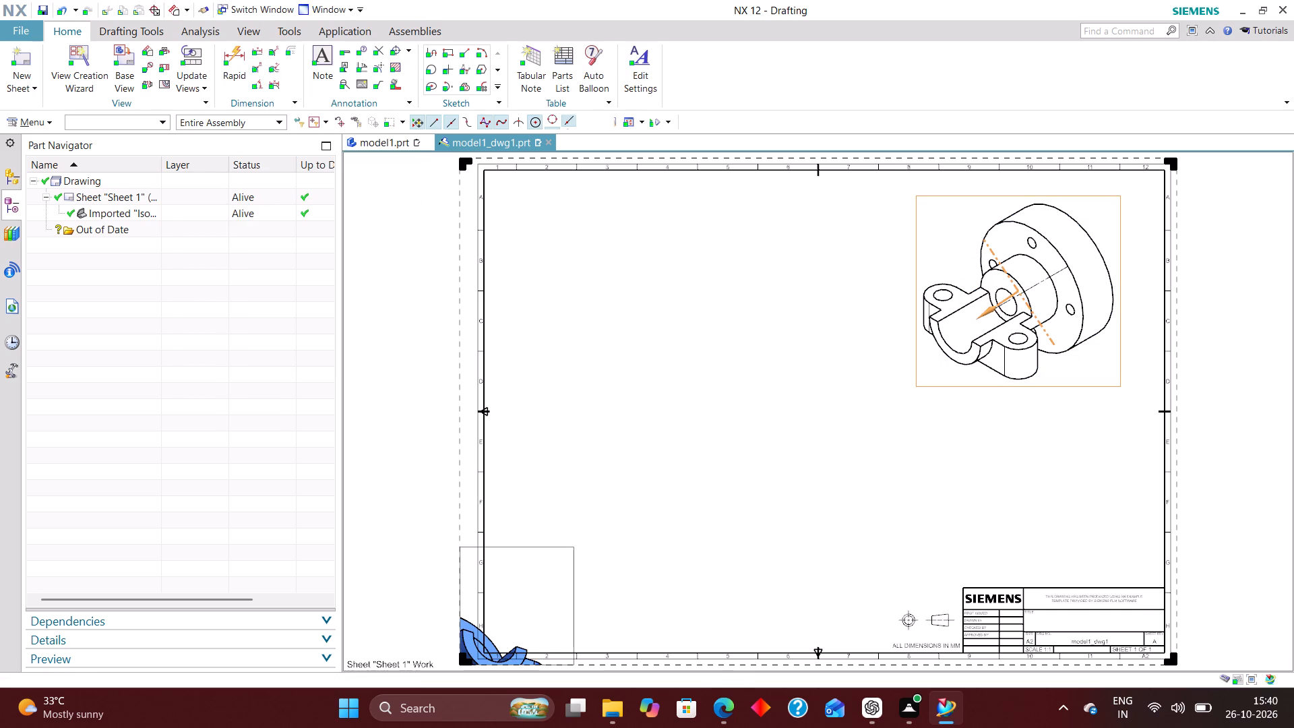
left_click(396, 315)
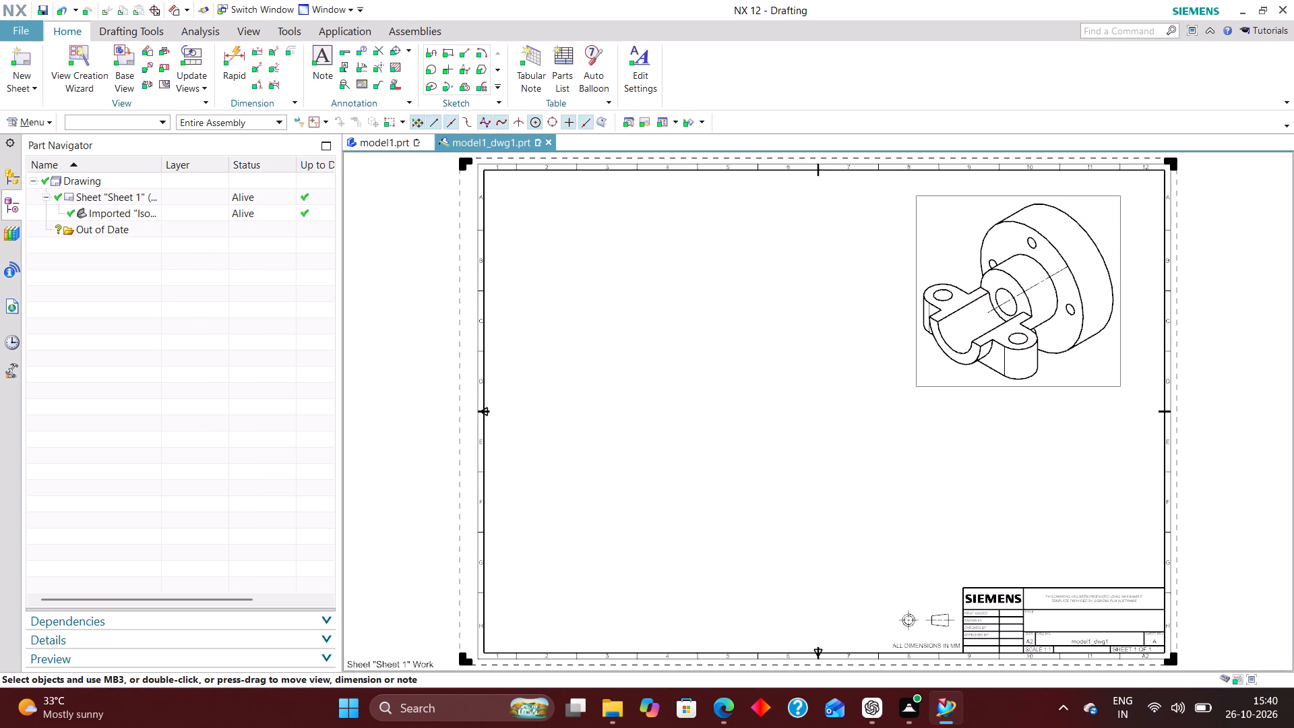
Place a Top base view of the housing at 1:1 scale in the sheet's upper-left area, level with the isometric view.
left_click(127, 51)
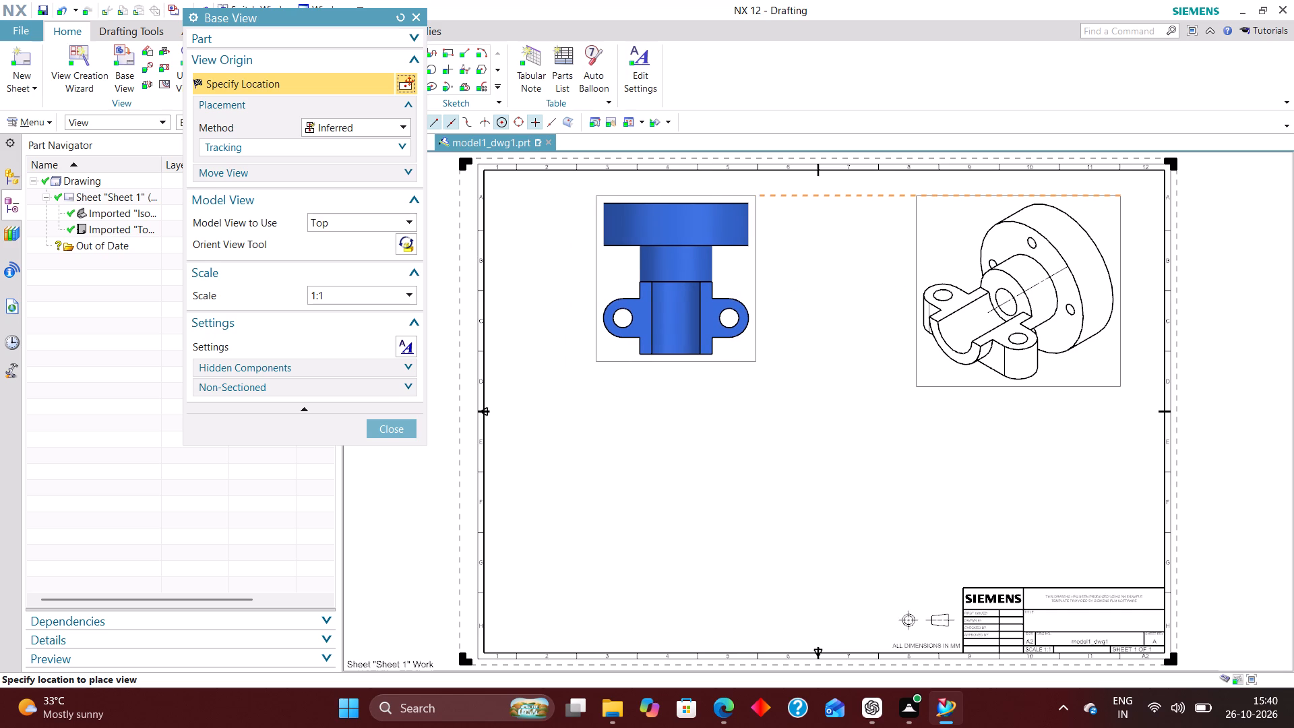
left_click(643, 275)
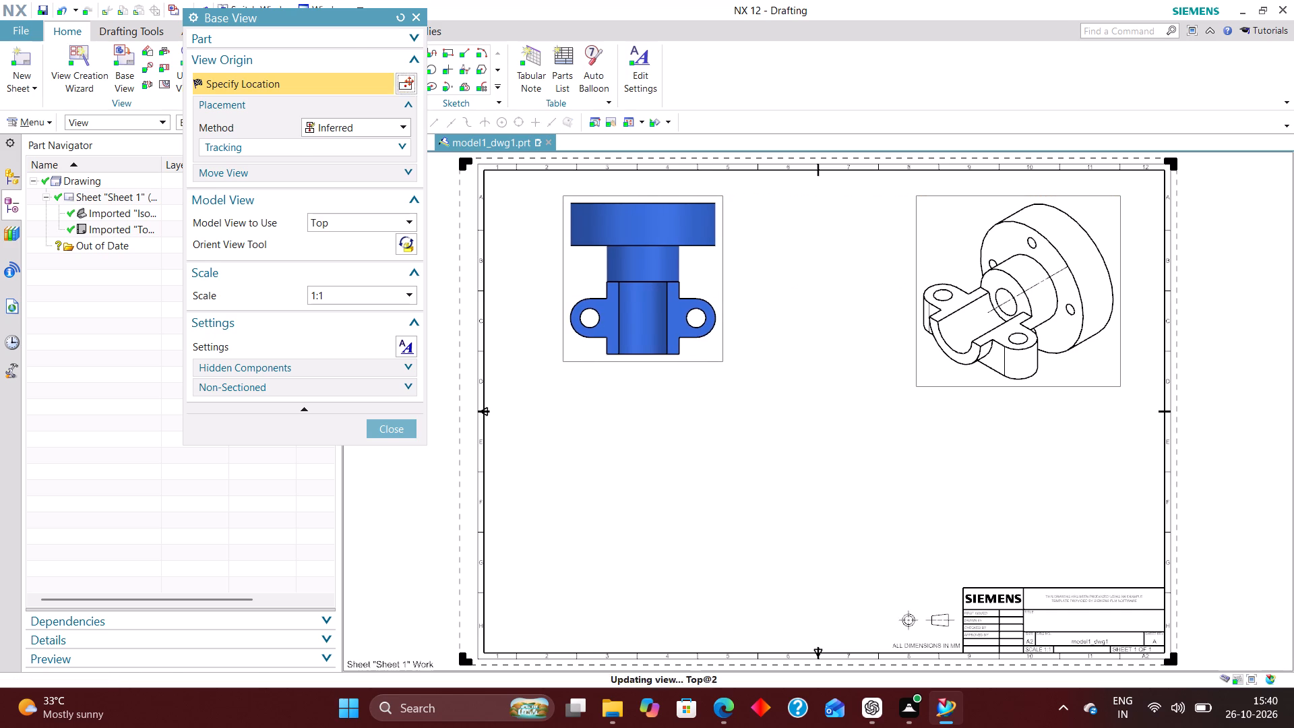
left_click(405, 306)
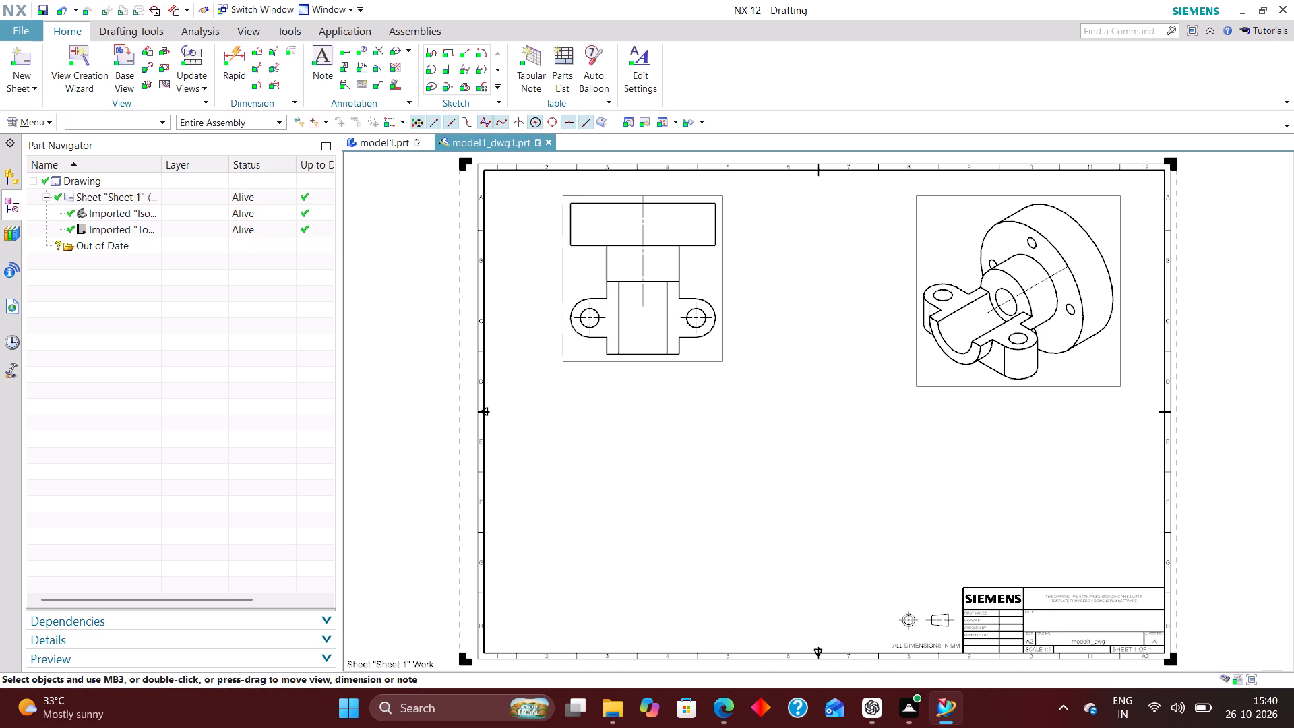
Place a Front base view of the housing at 1:1 scale below the top view, without adding projected views.
left_click(126, 57)
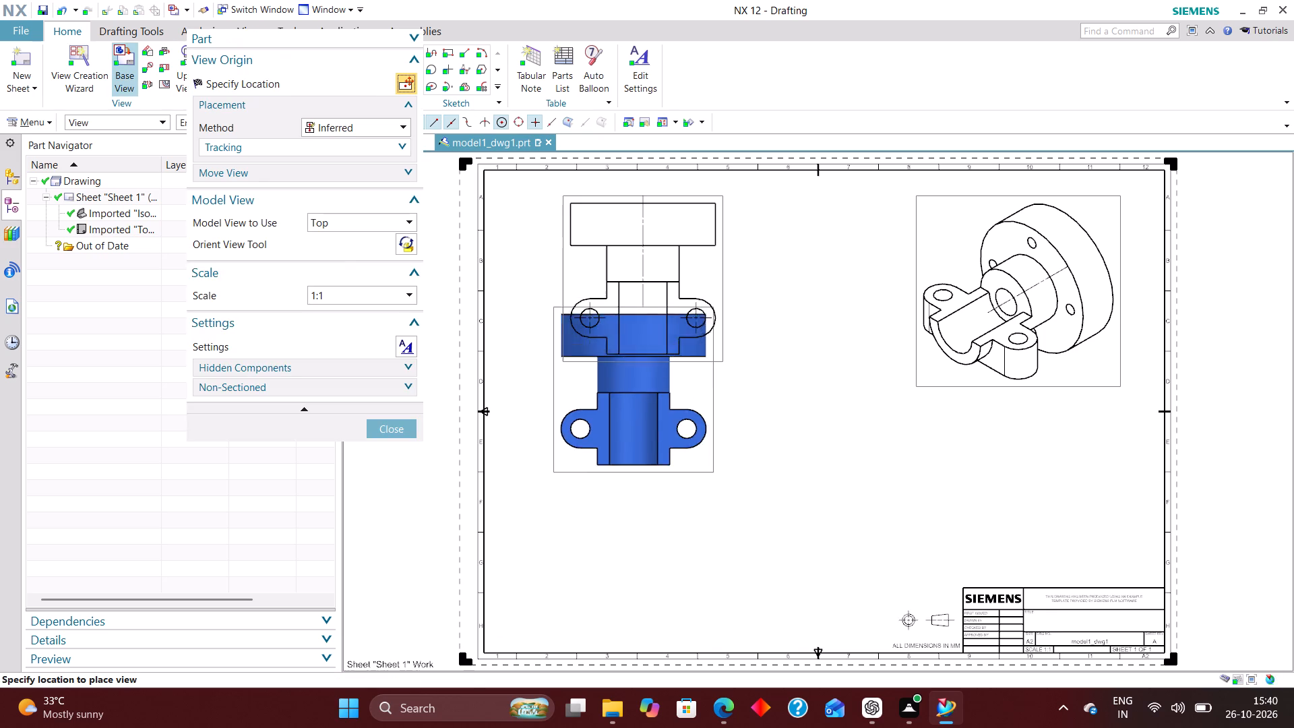
left_click(374, 224)
left_click(362, 251)
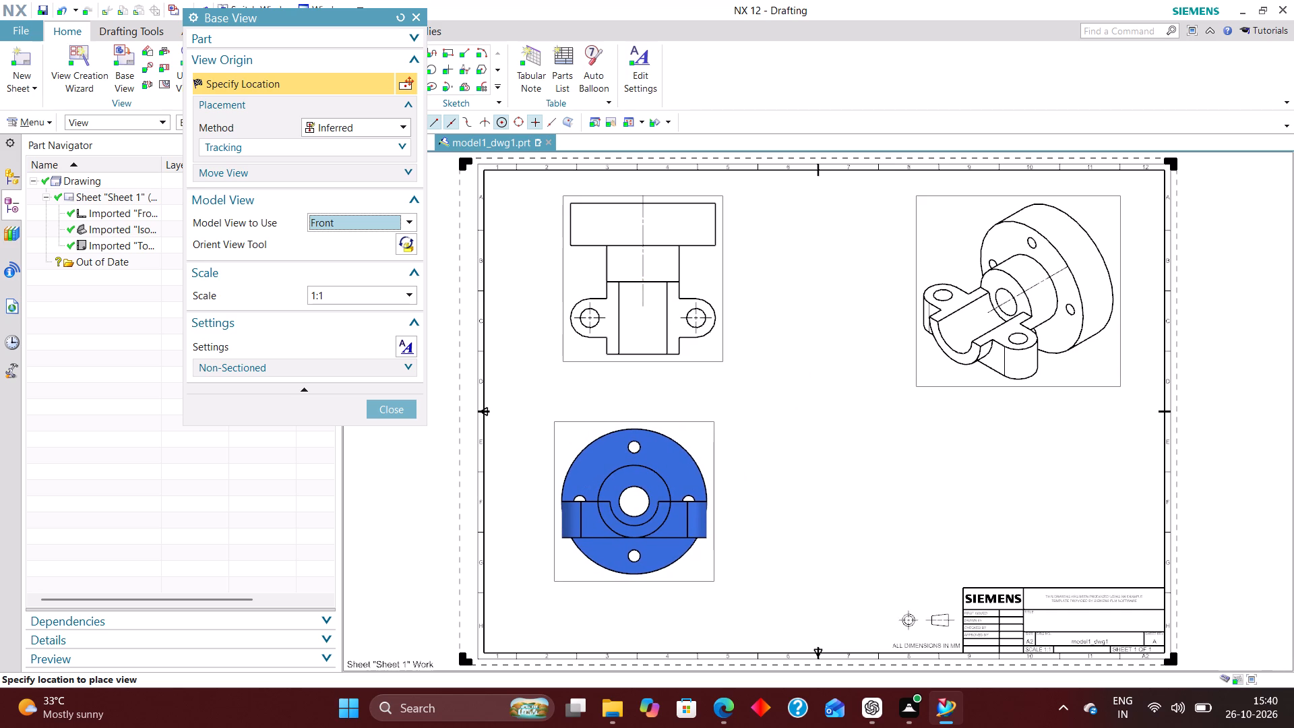
left_click(634, 502)
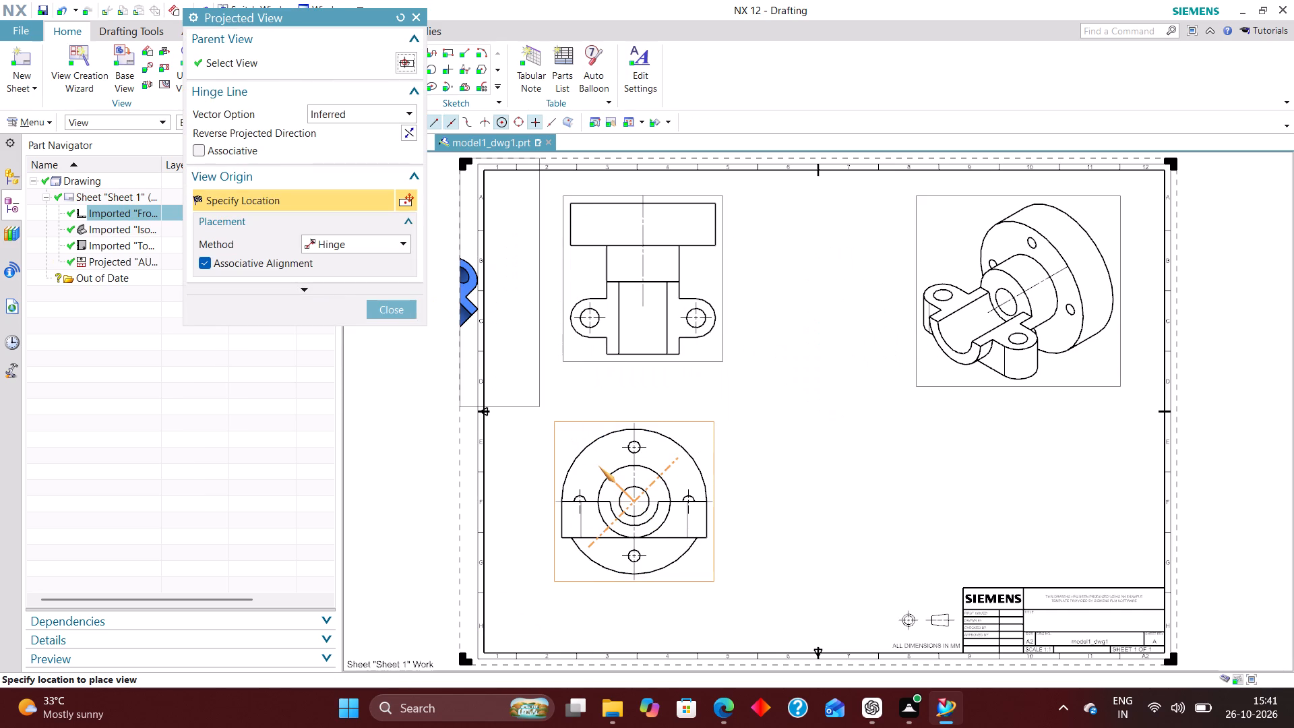
left_click(403, 307)
In the drafting preferences, set the arrowhead type to Open Arrow for leaders and both dimension sides.
scroll(632, 456, "up", 2)
scroll(644, 429, "down", 2)
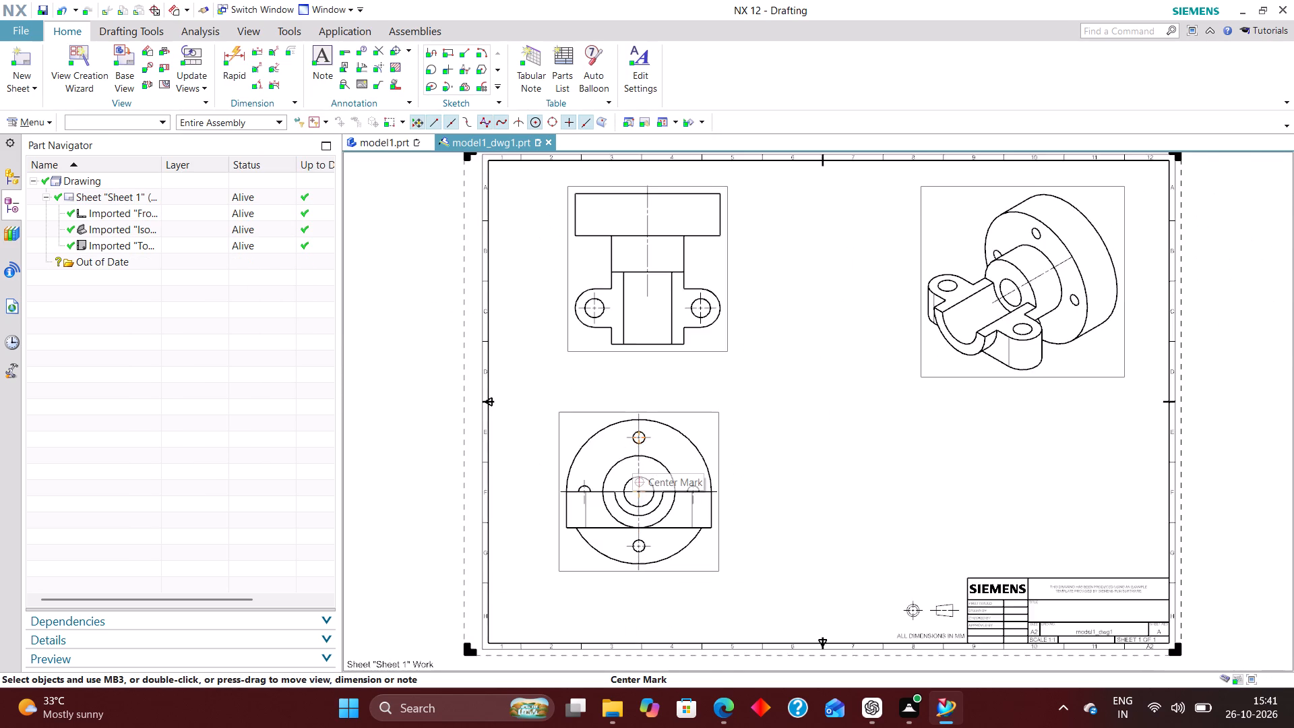
scroll(623, 464, "up", 2)
left_click(40, 121)
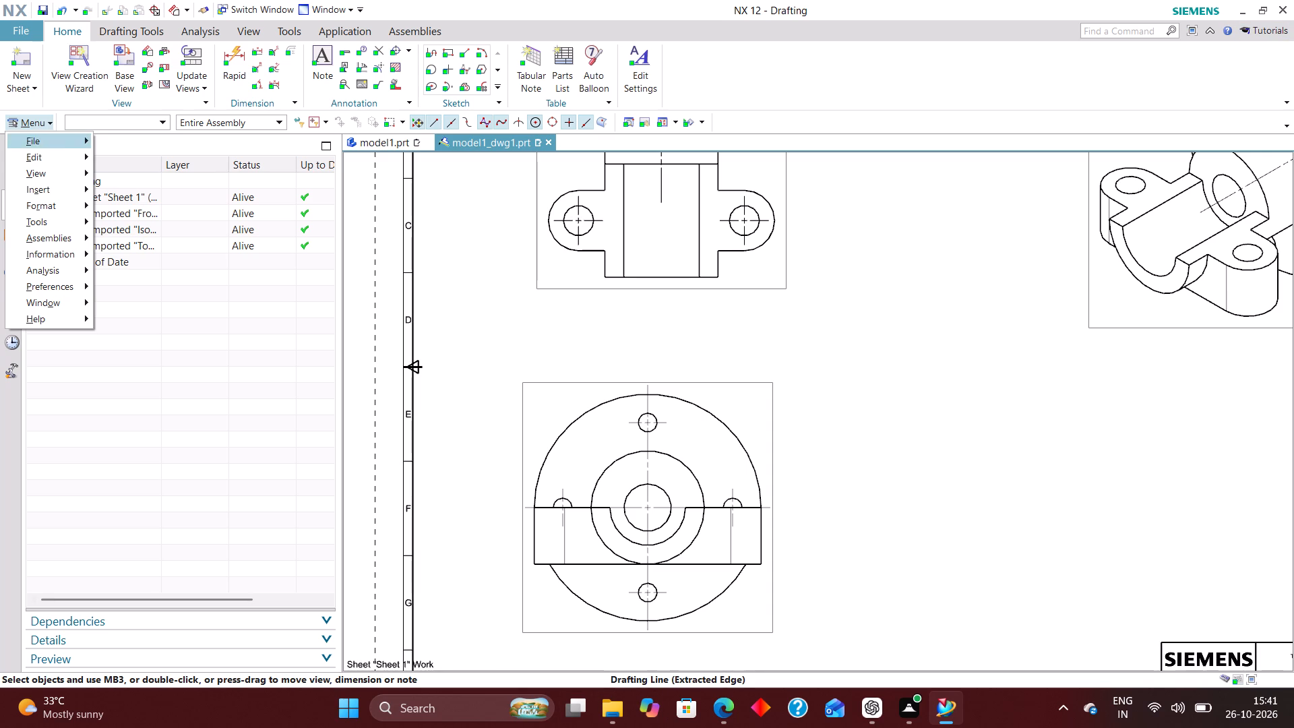
left_click(69, 285)
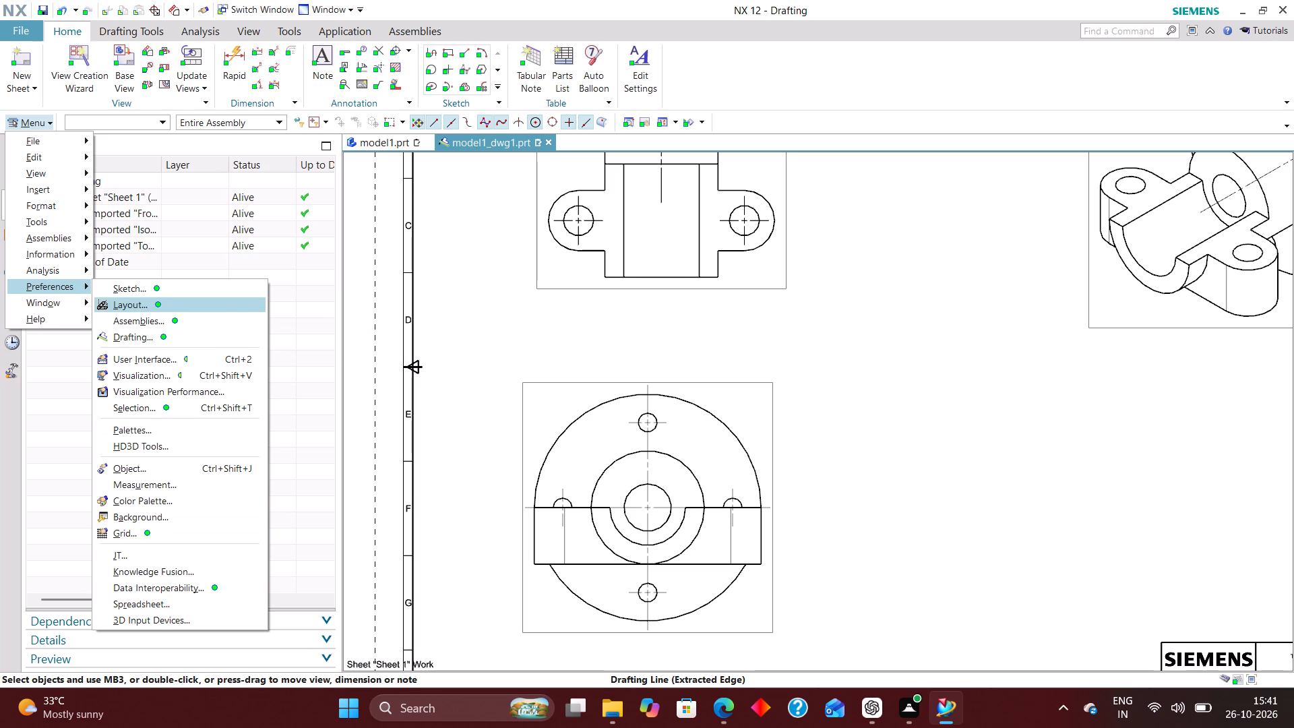
left_click(152, 342)
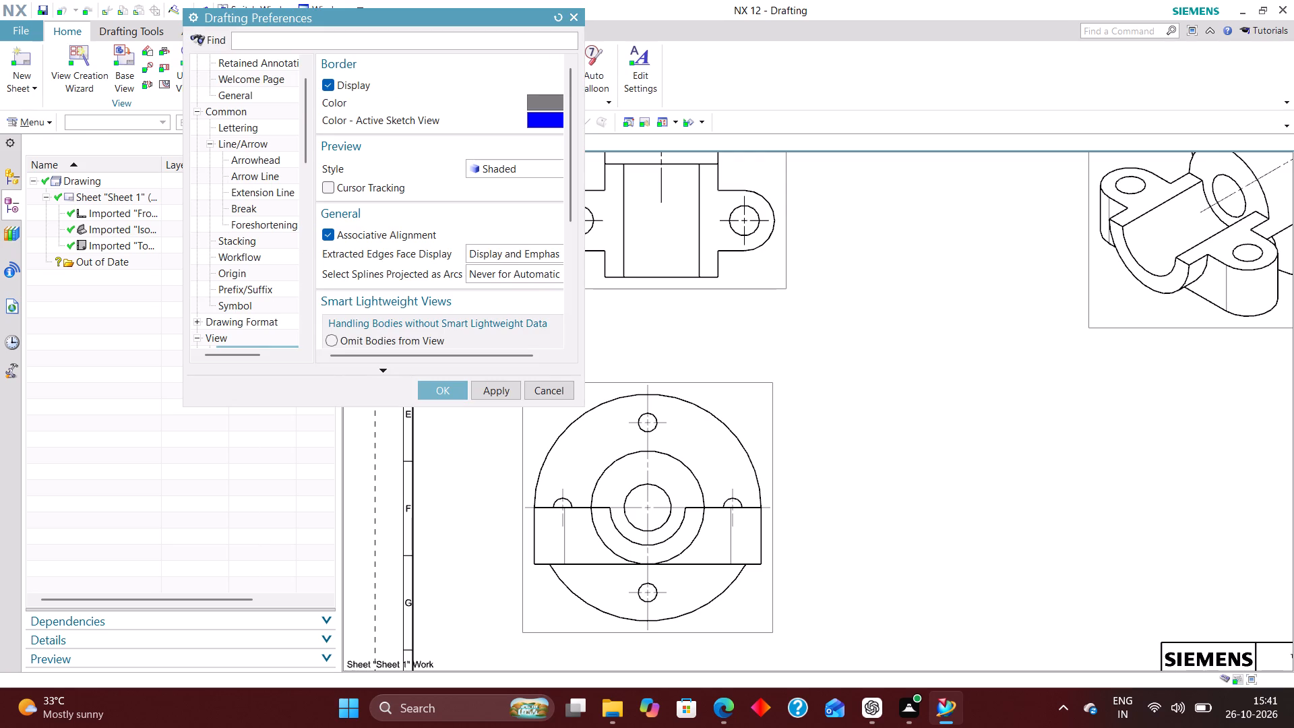
left_click(245, 158)
left_click(504, 202)
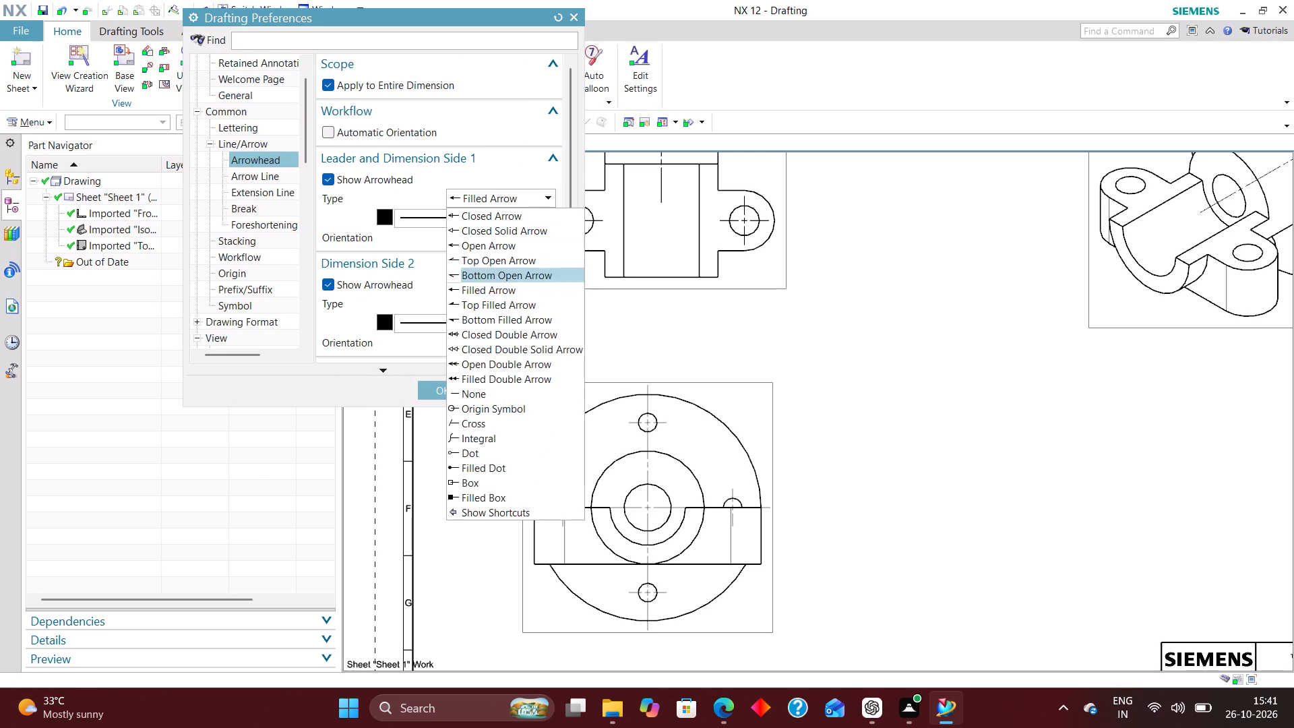
left_click(501, 246)
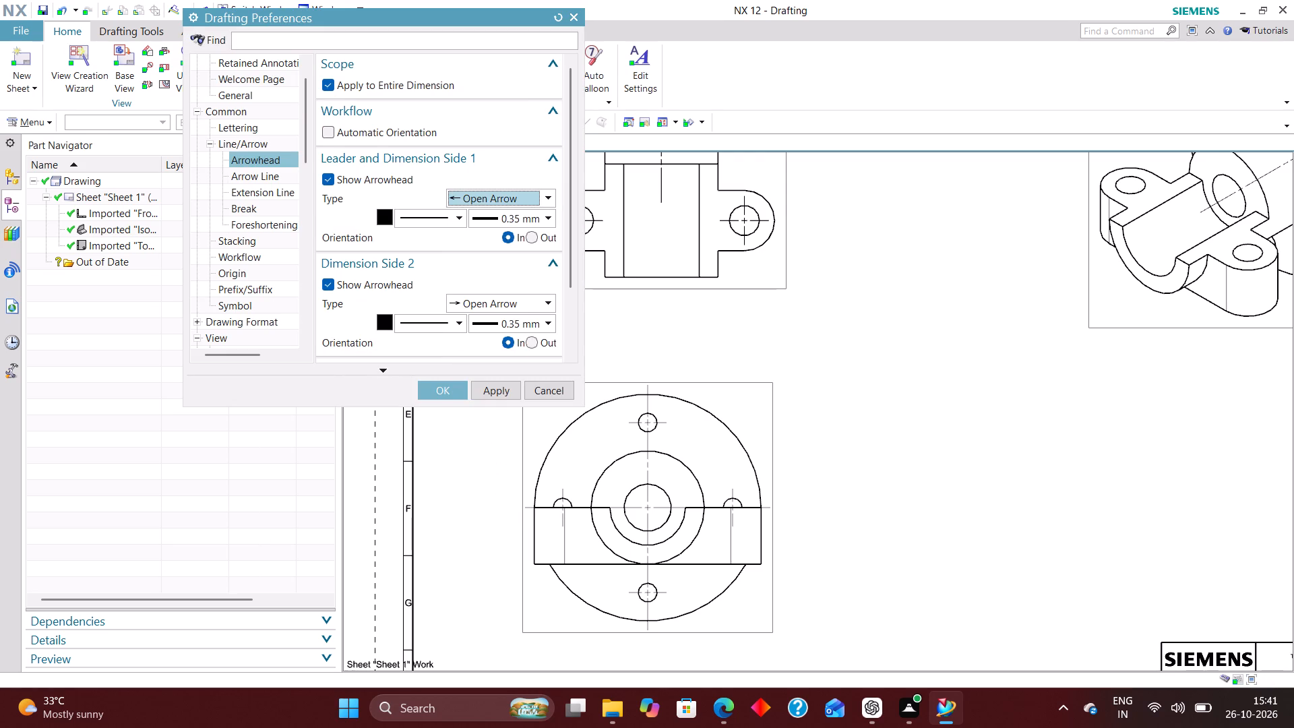
Set the extension line gap to 2 for both dimension sides in the drafting preferences.
left_click(259, 193)
left_click_drag(502, 173, 731, 178)
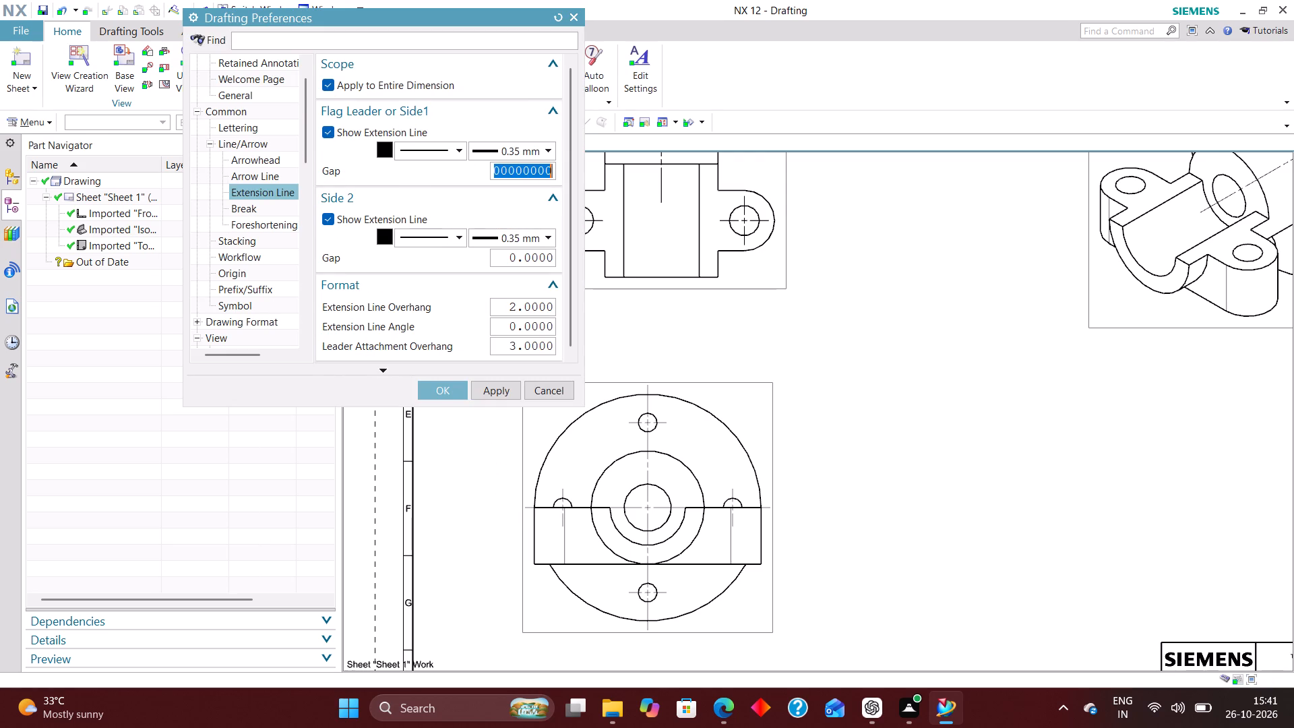
key("2")
key("Return")
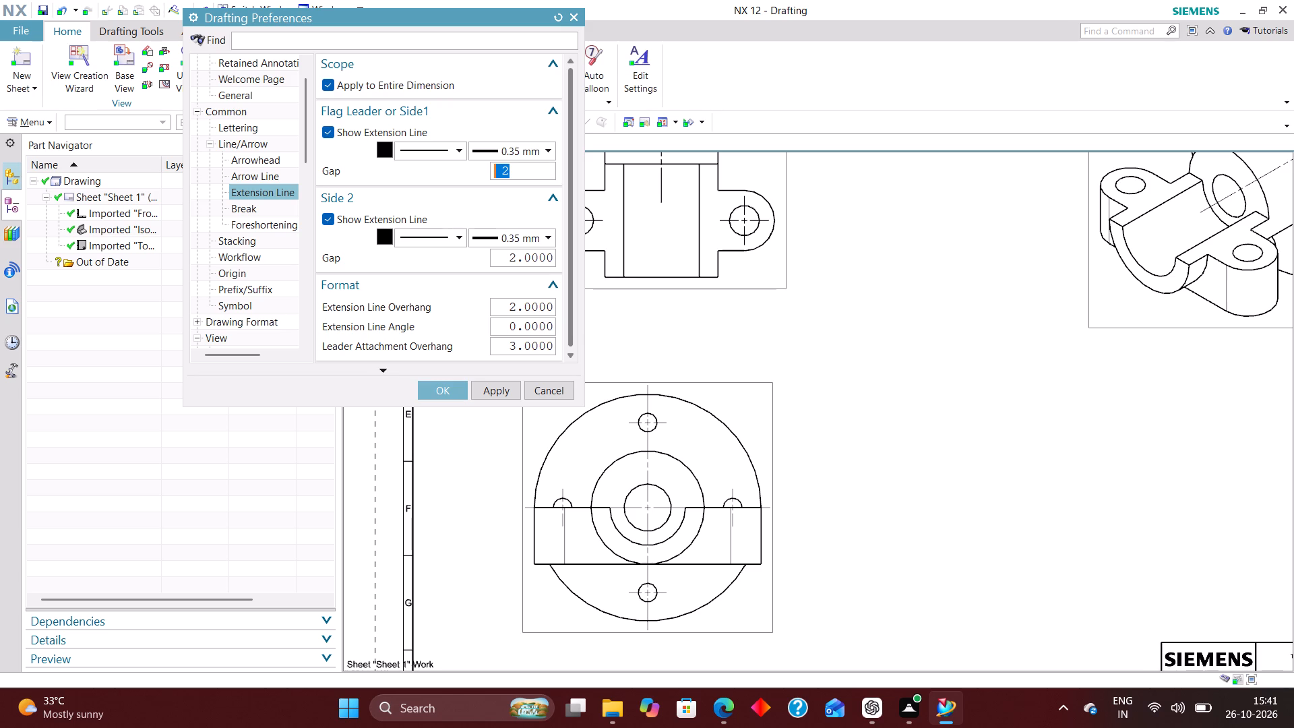
Set the decimal delimiter for dimension text units to Period in the drafting preferences and accept the changes.
scroll(247, 200, "down", 3)
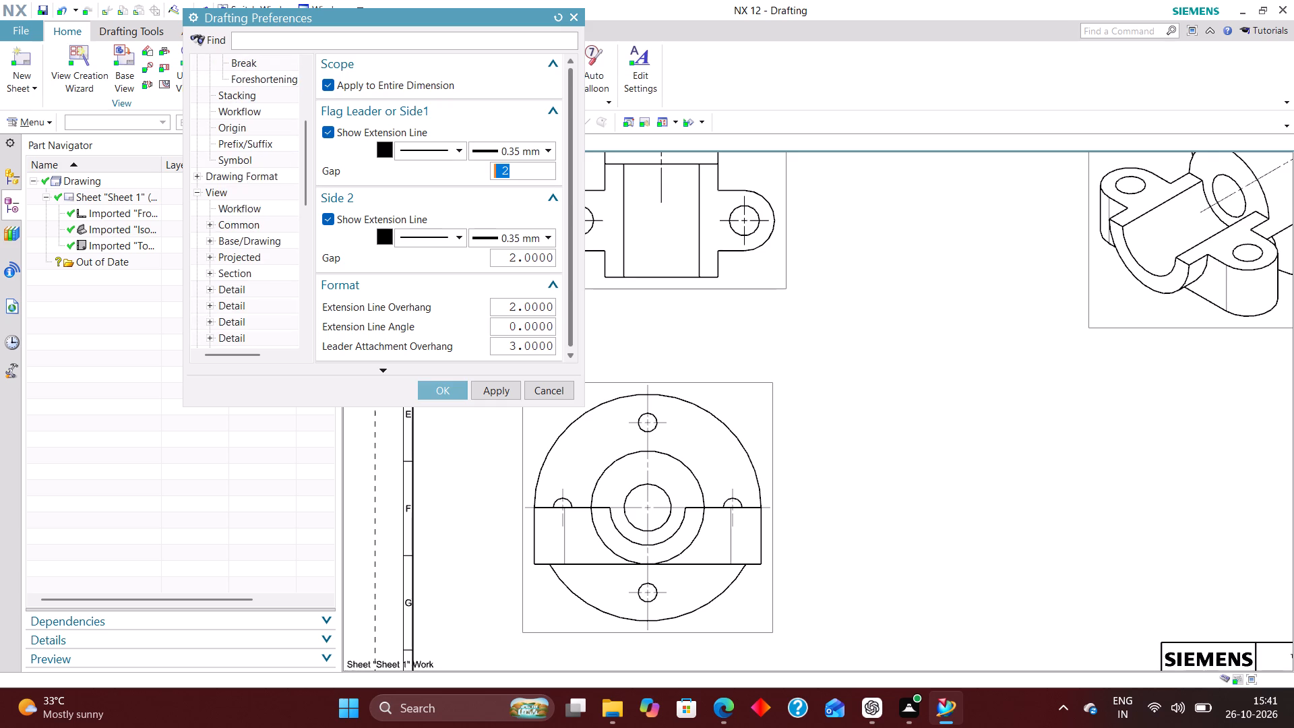
scroll(243, 268, "down", 10)
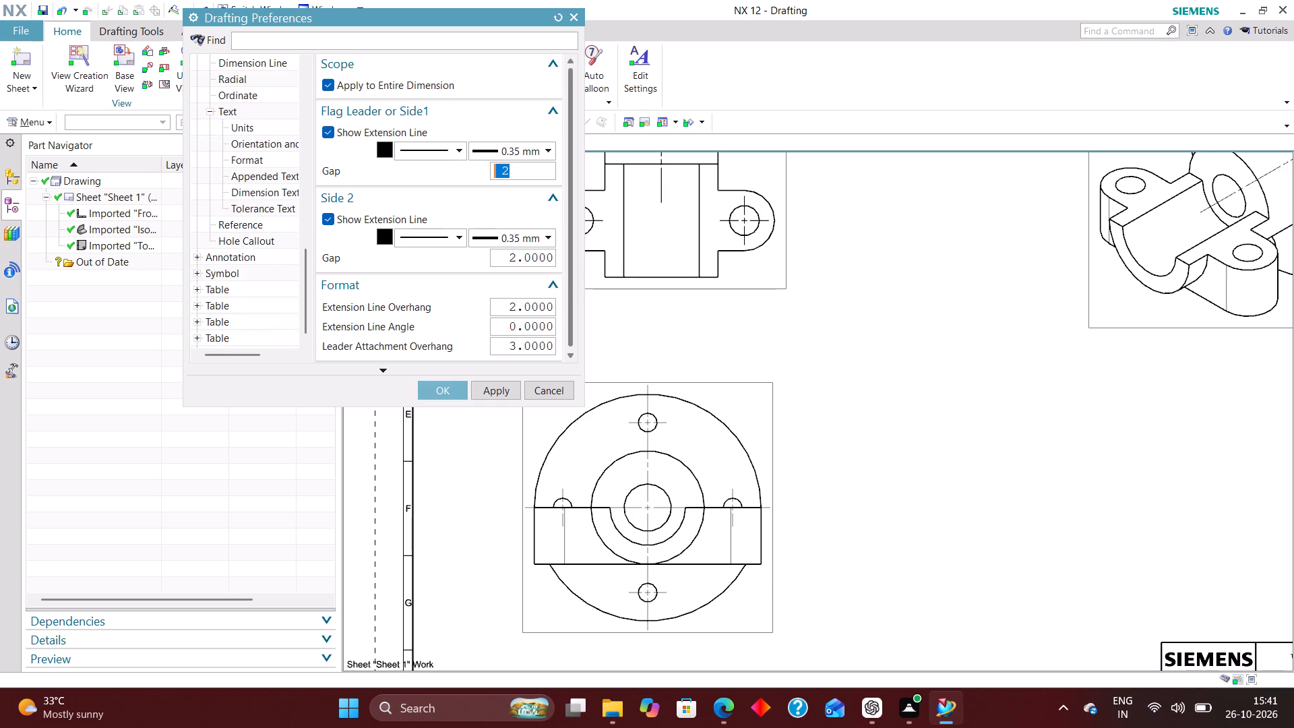
scroll(249, 262, "up", 1)
left_click(269, 188)
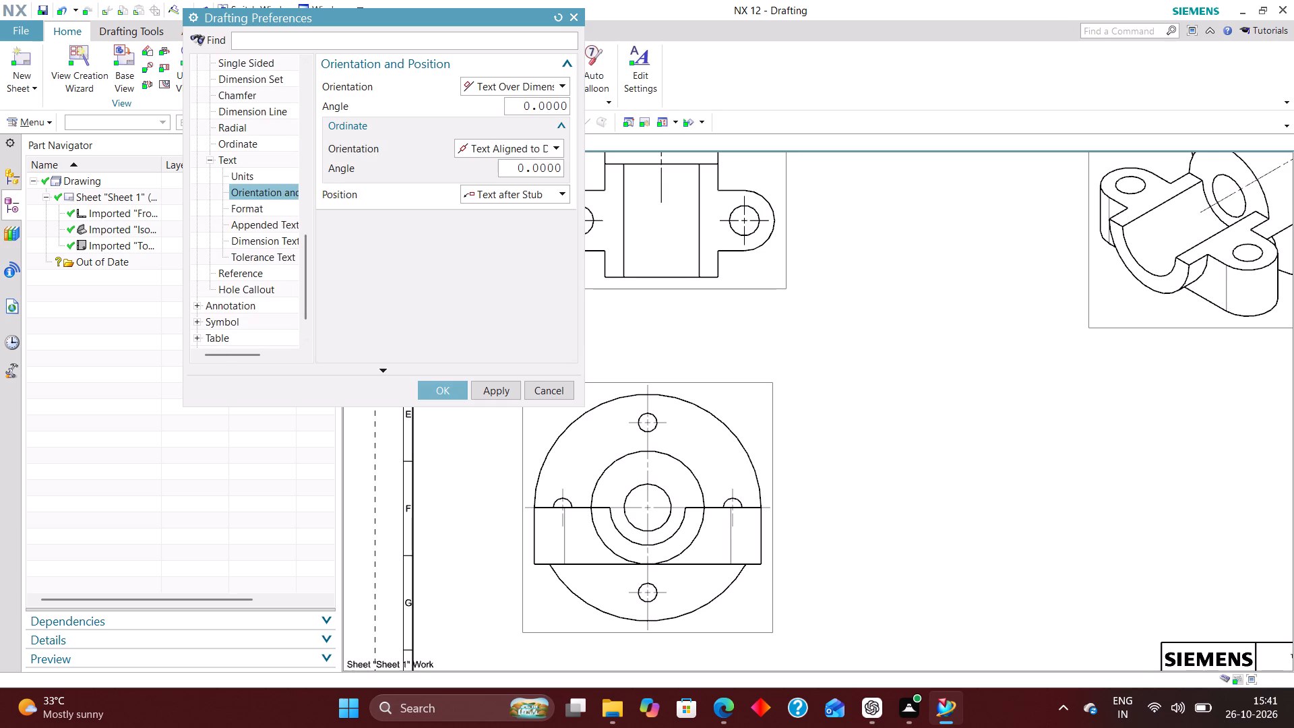
left_click(240, 167)
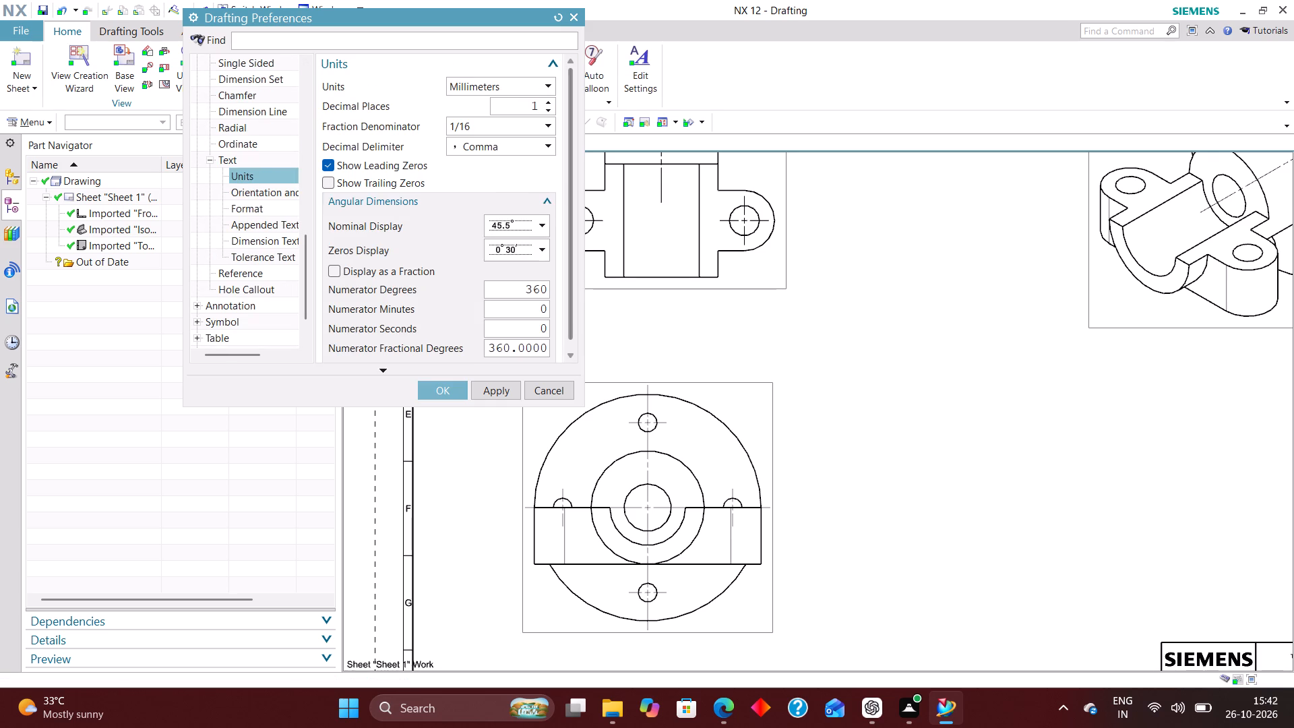
left_click(528, 138)
left_click(497, 164)
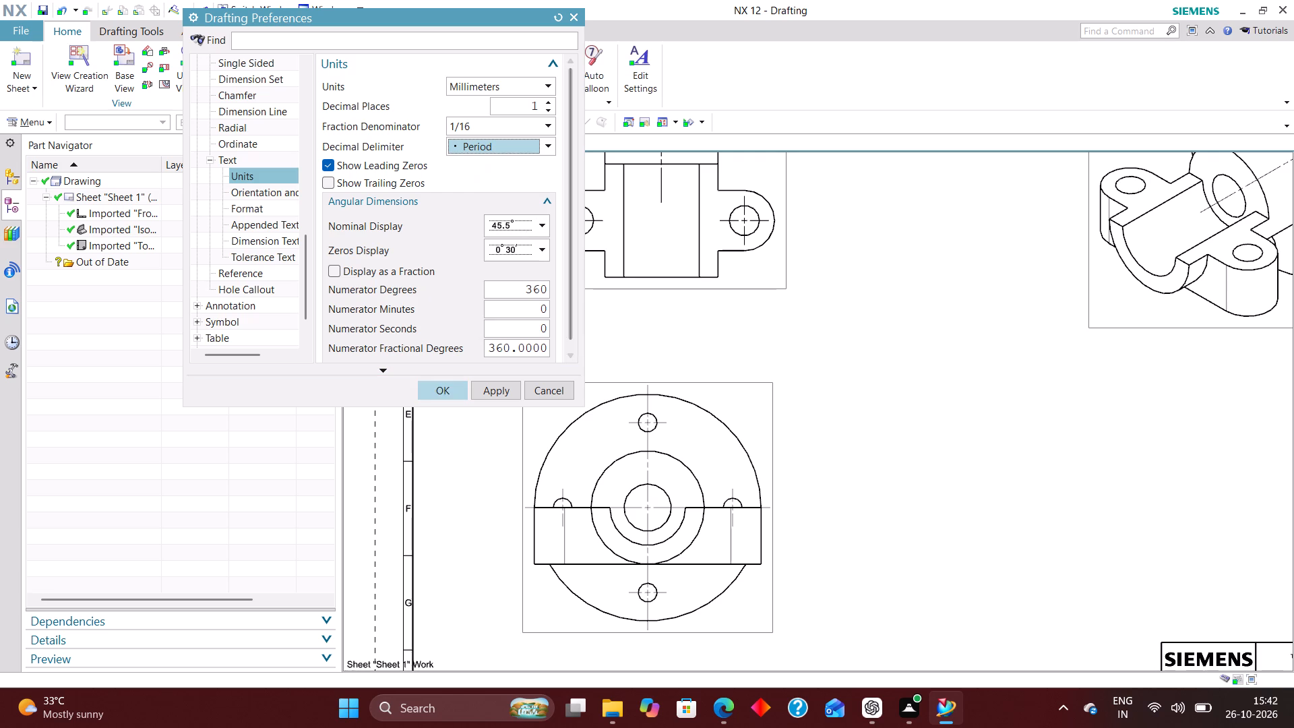
left_click(449, 384)
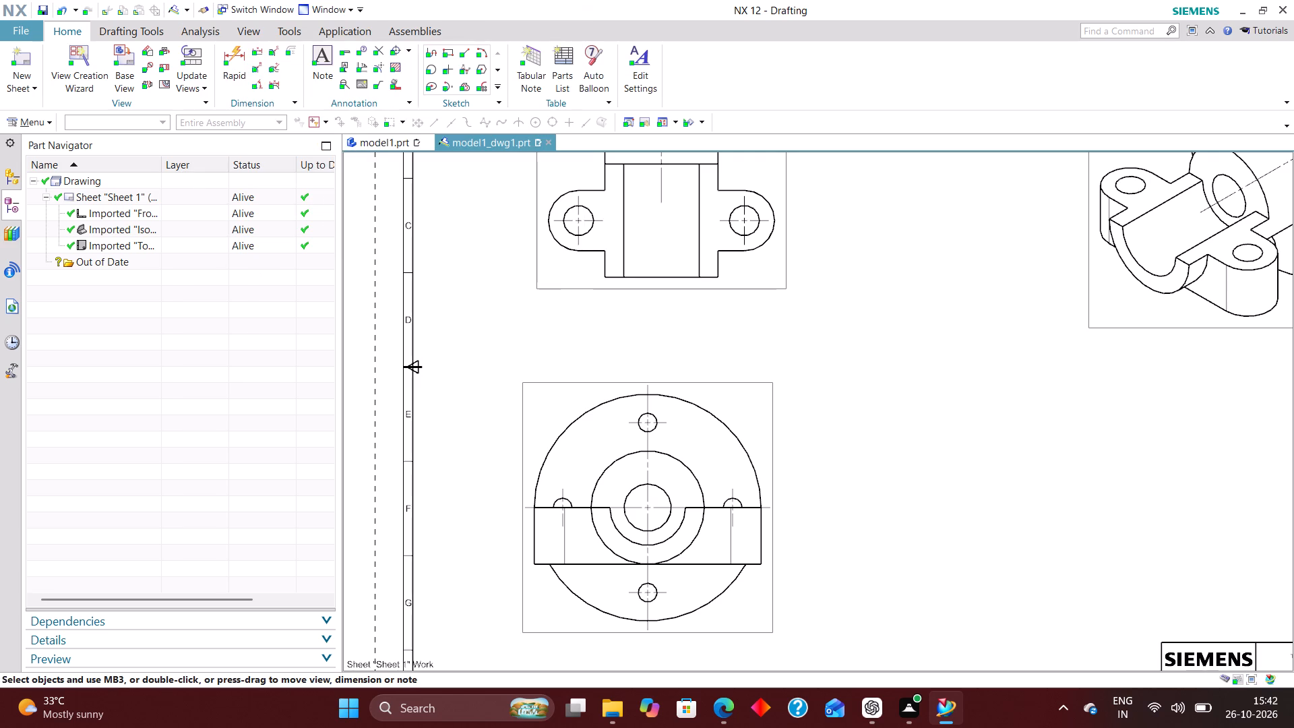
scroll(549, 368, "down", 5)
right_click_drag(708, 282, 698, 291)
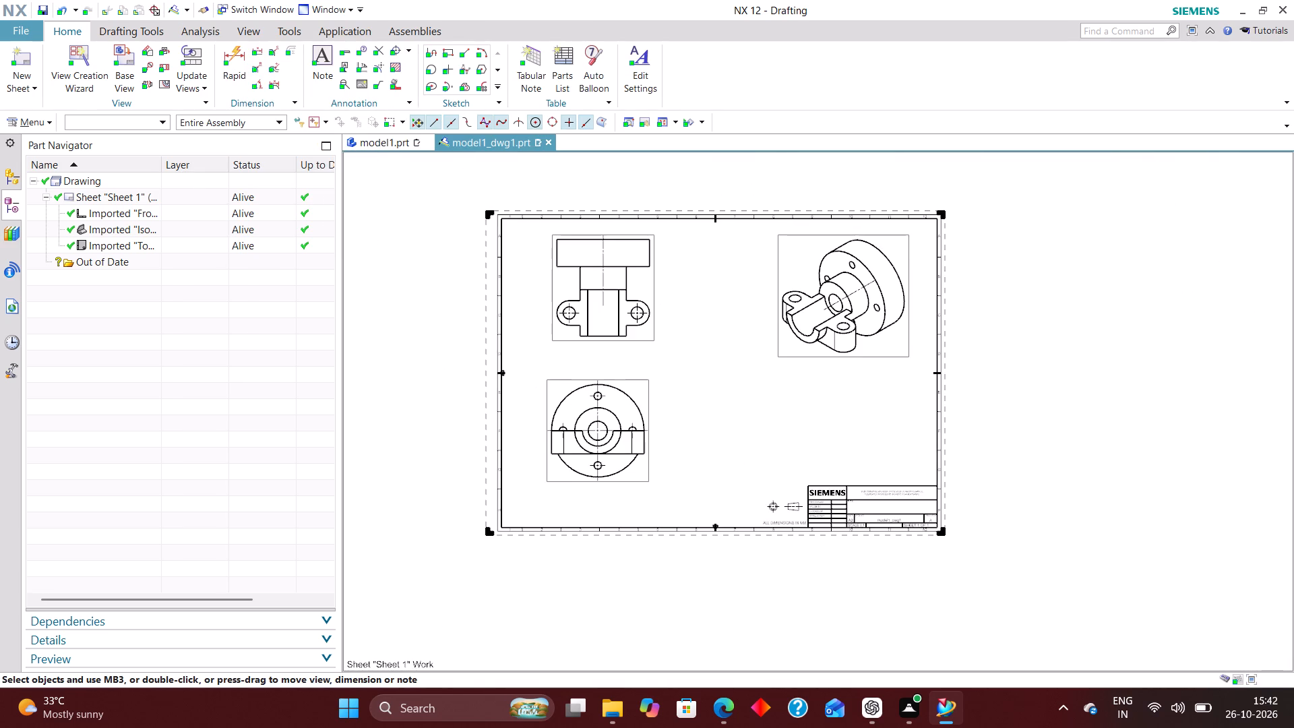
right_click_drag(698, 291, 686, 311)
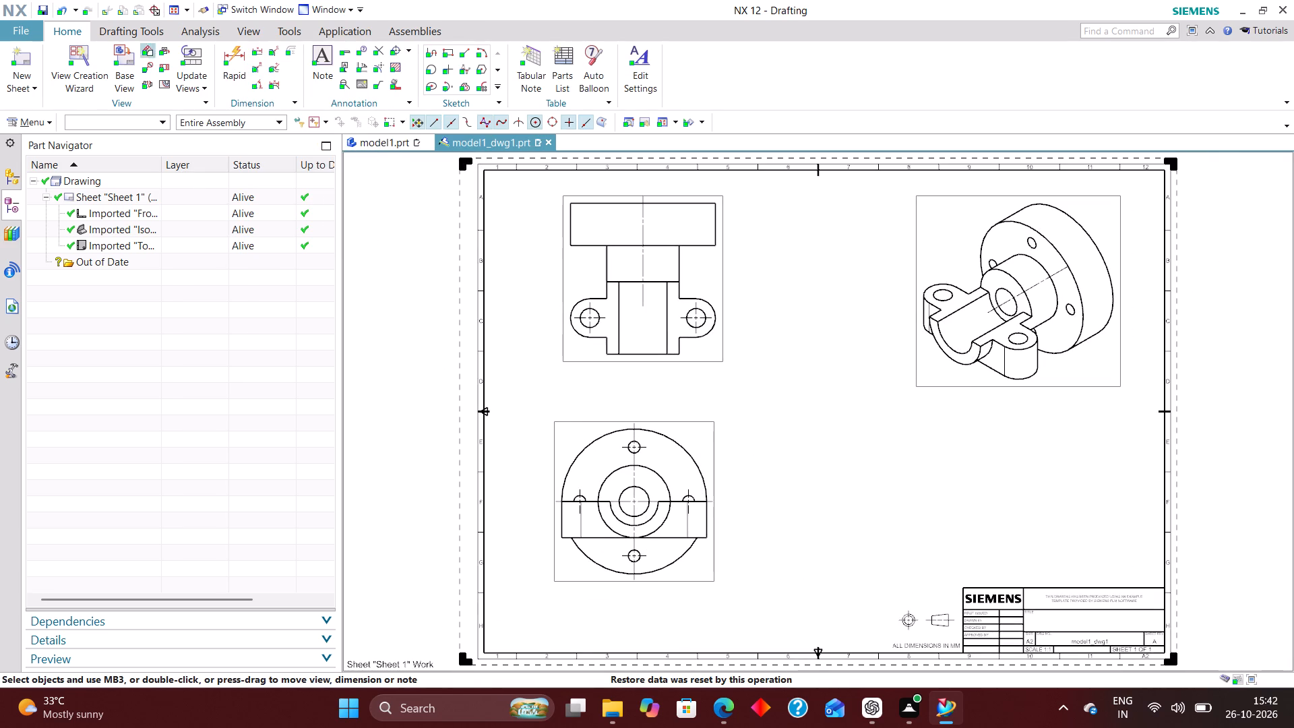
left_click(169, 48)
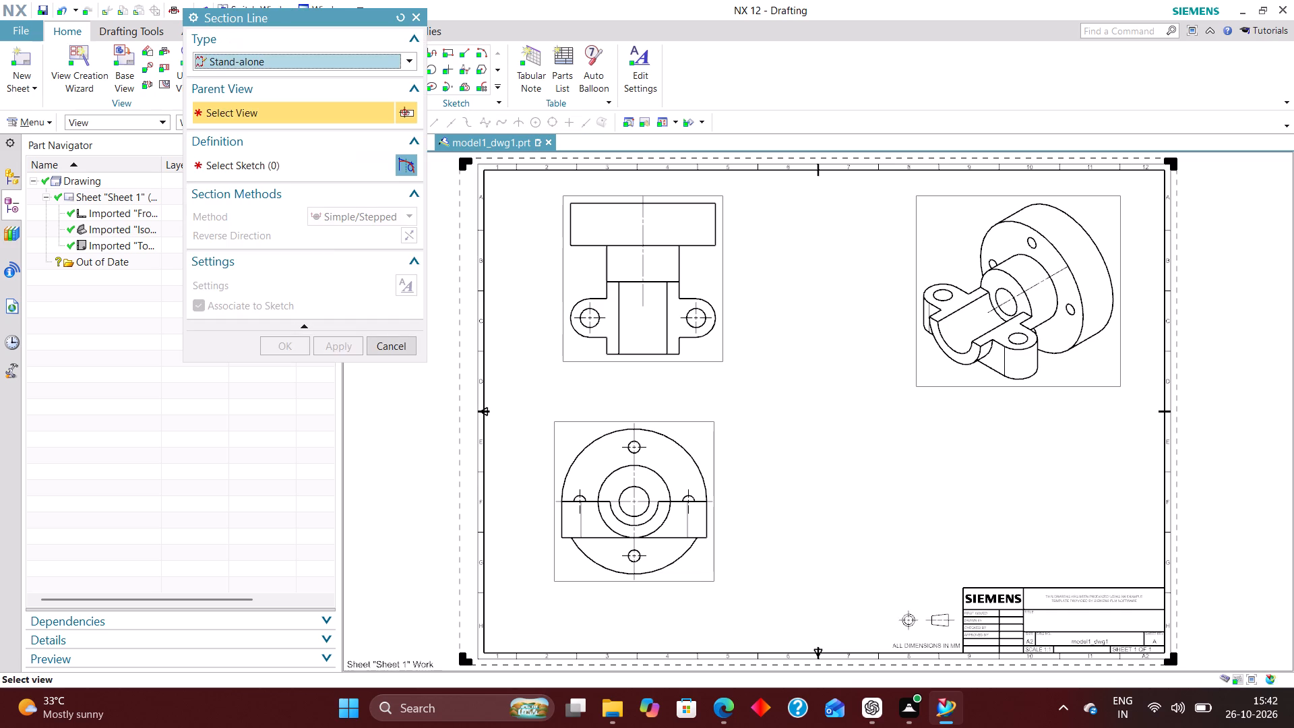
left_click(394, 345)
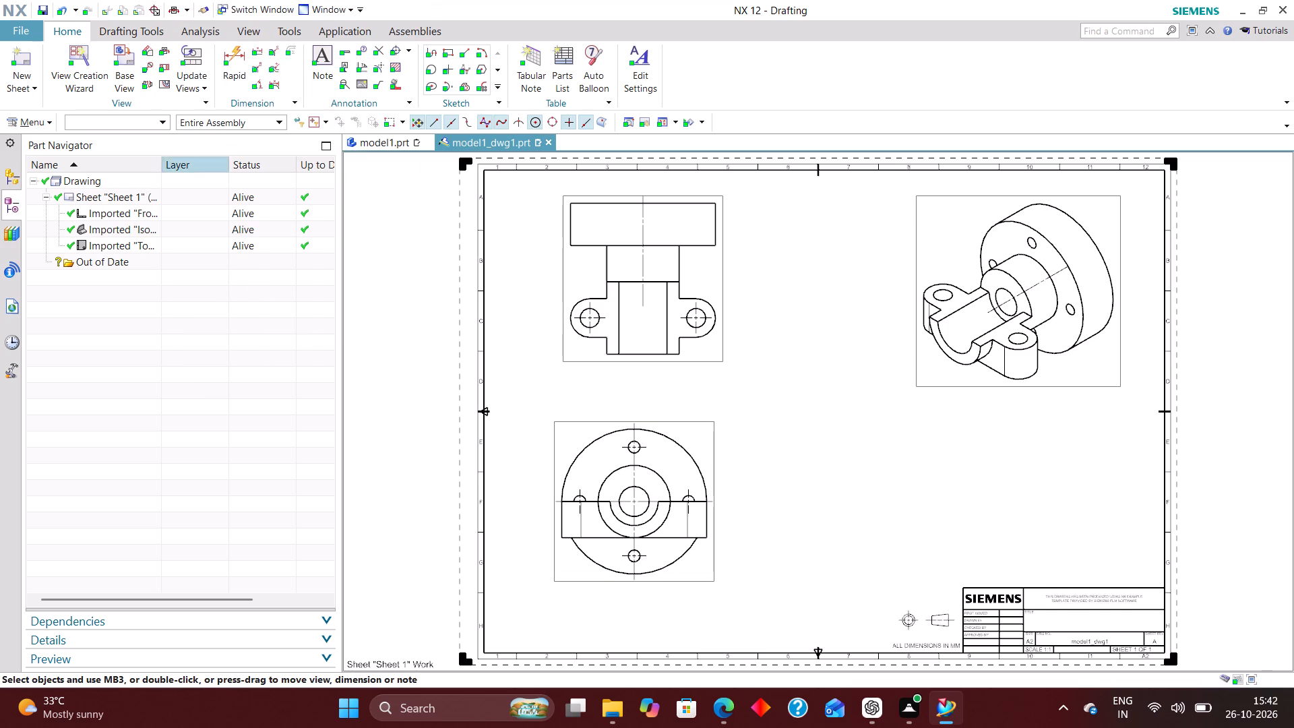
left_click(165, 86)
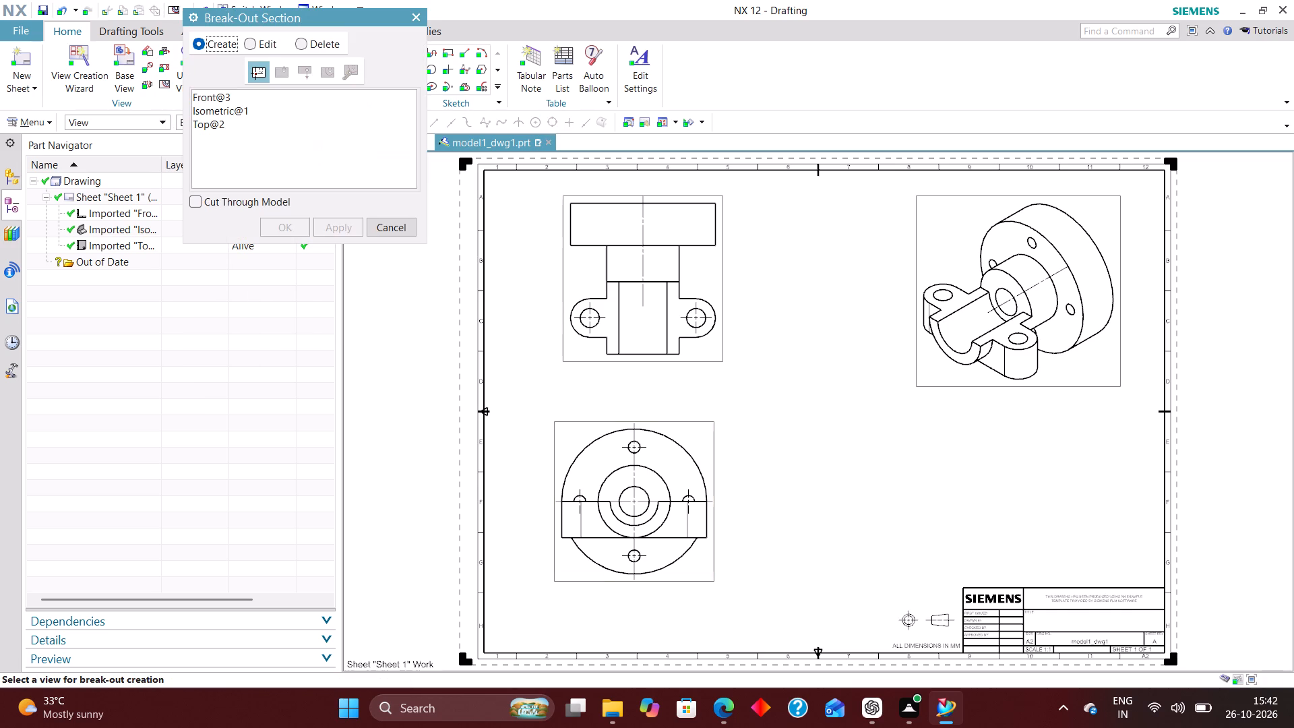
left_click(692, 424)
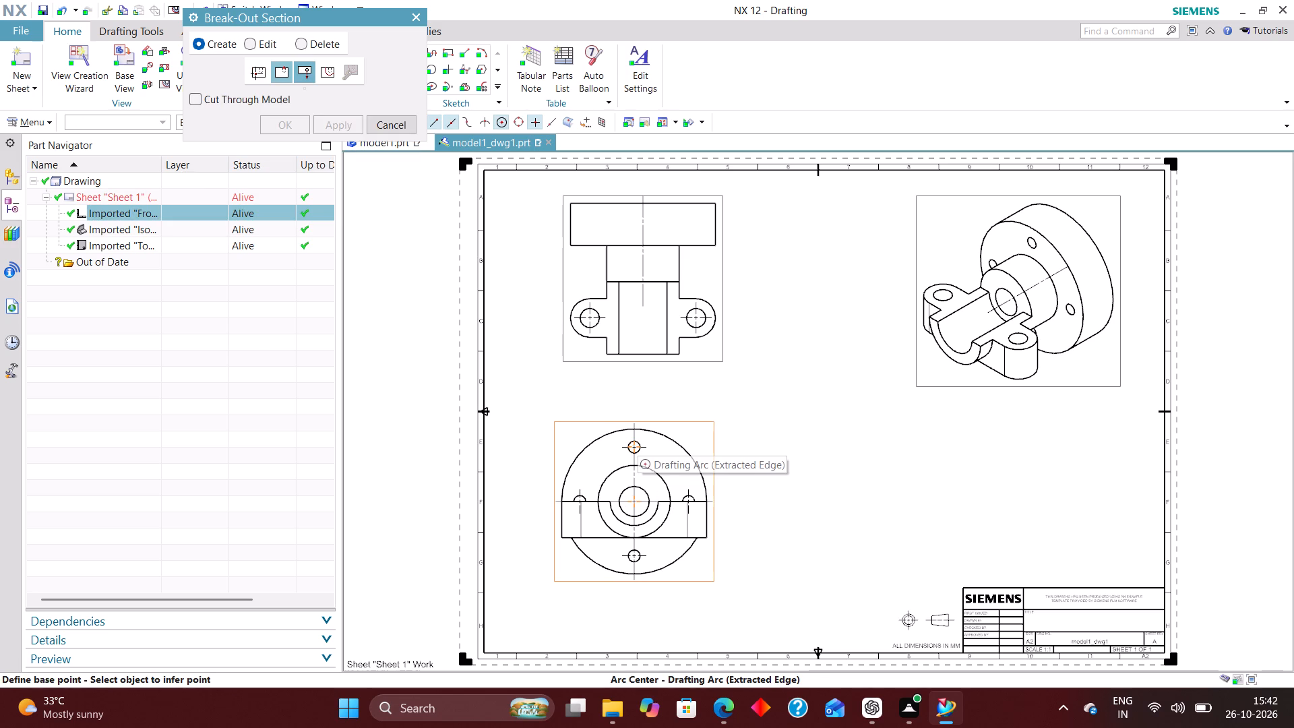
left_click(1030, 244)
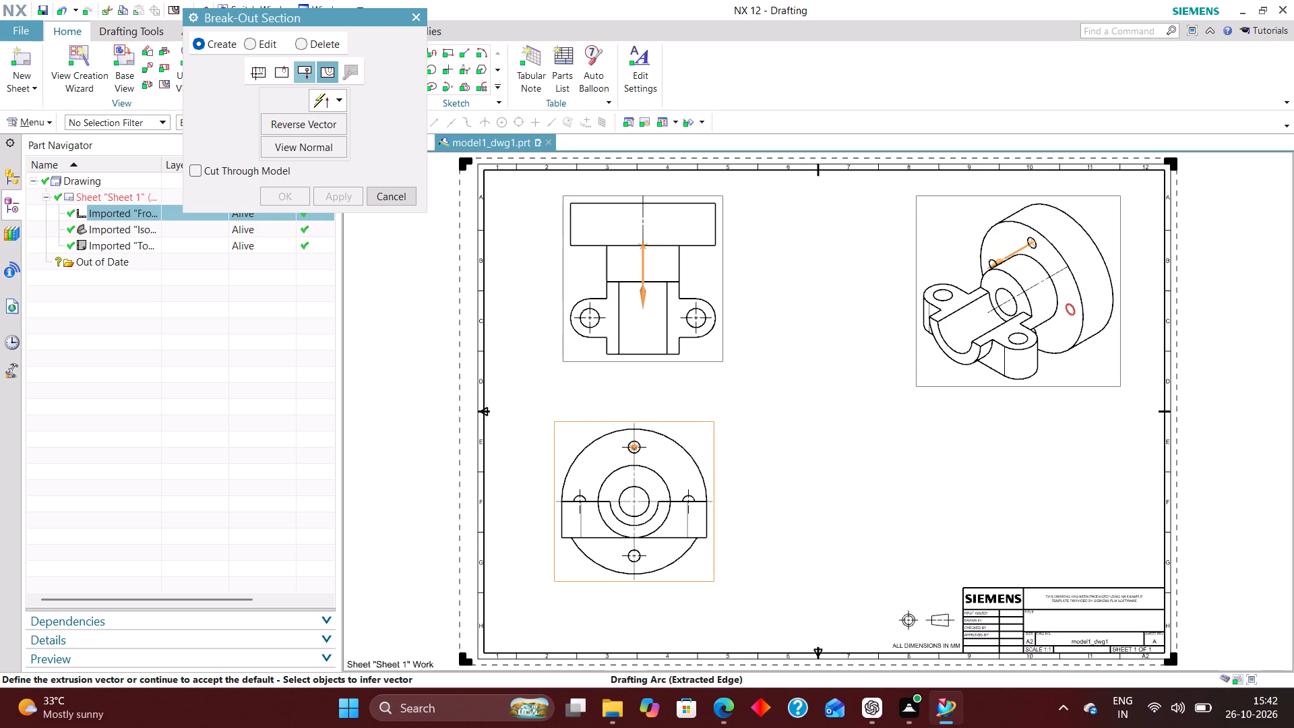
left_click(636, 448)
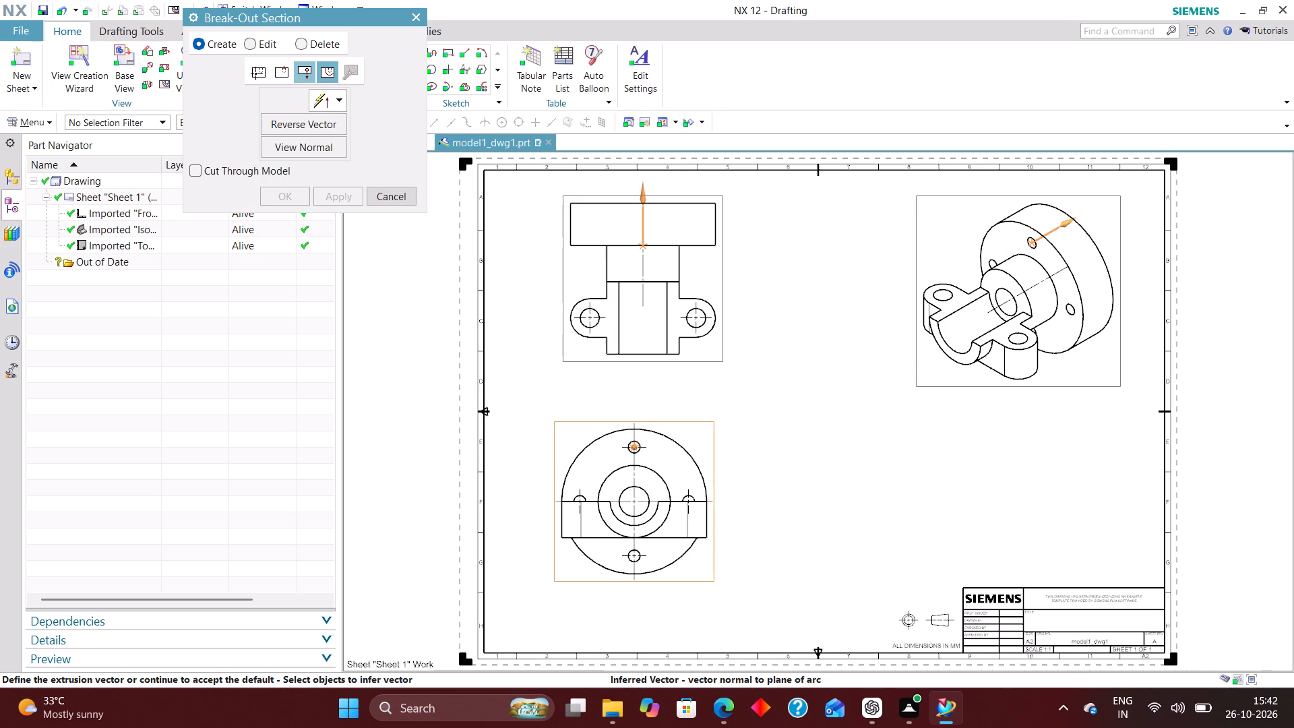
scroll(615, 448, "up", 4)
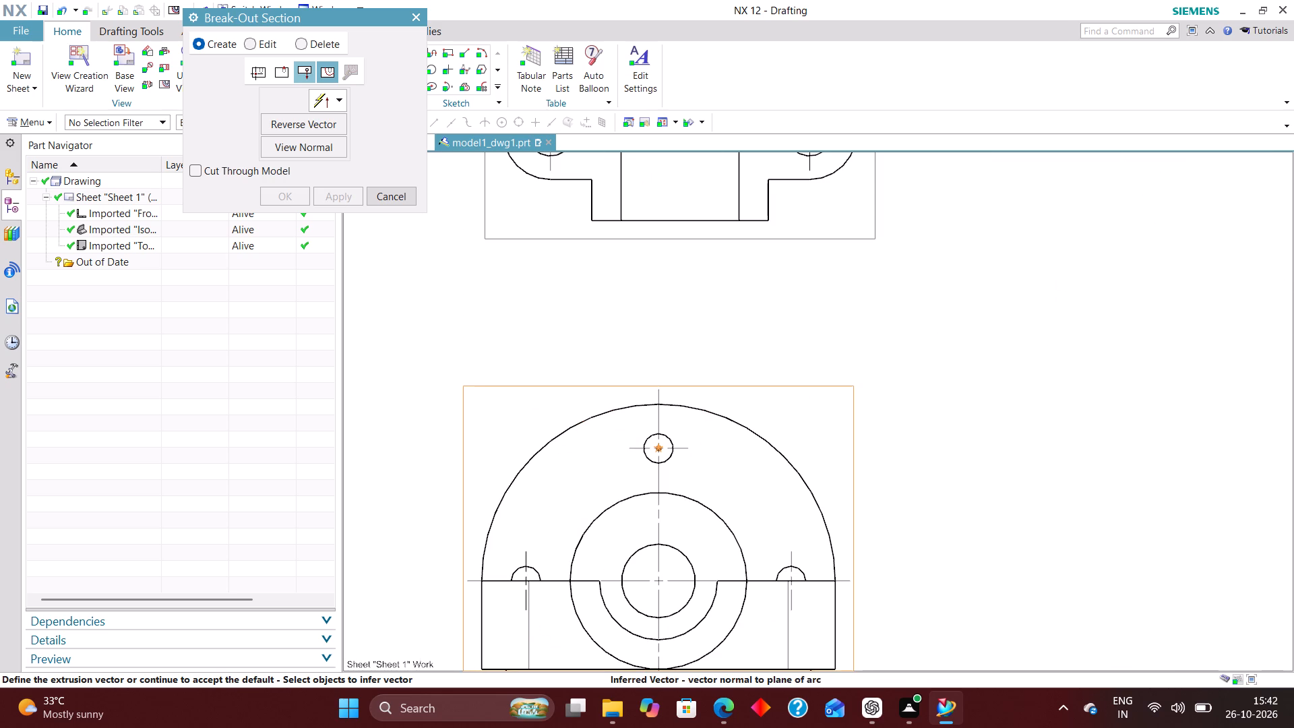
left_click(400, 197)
Sketch a rectangle about 24 mm wide and 46 mm high over the front view's upper flange hole, starting above the flange near its vertical centreline.
scroll(609, 320, "down", 3)
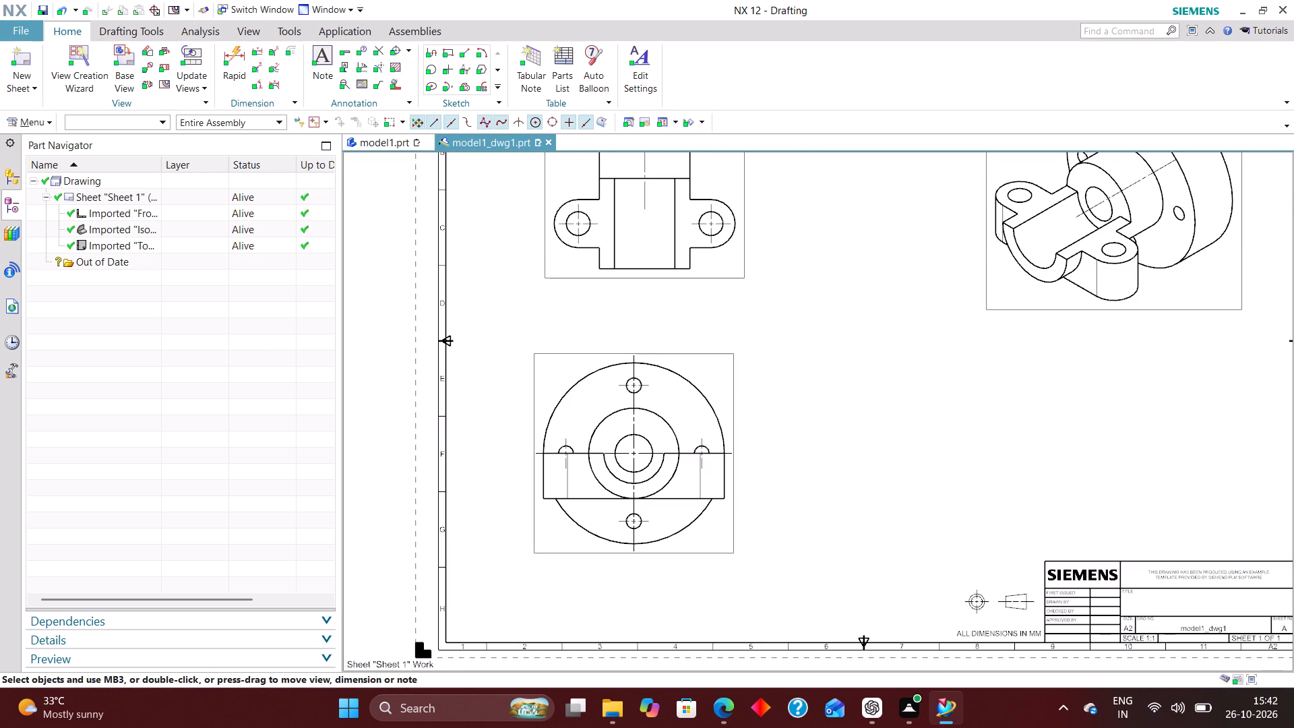
left_click(448, 53)
scroll(654, 386, "up", 3)
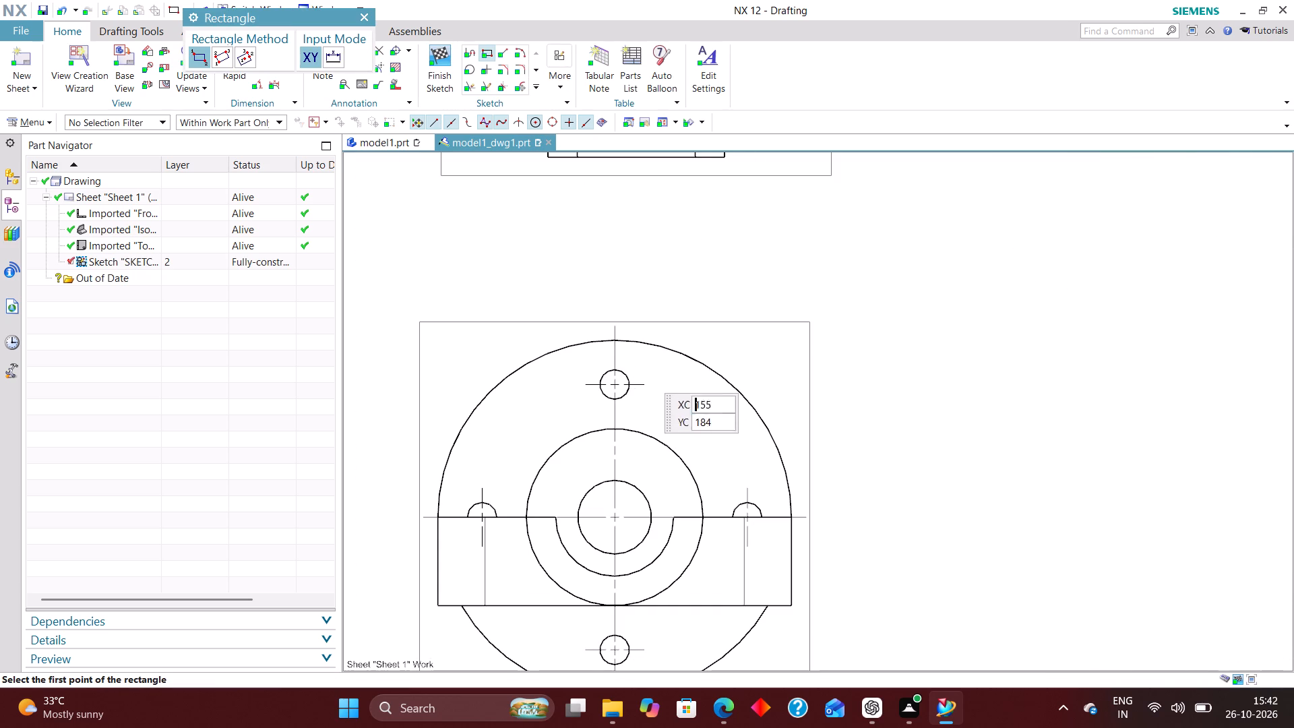
left_click(616, 278)
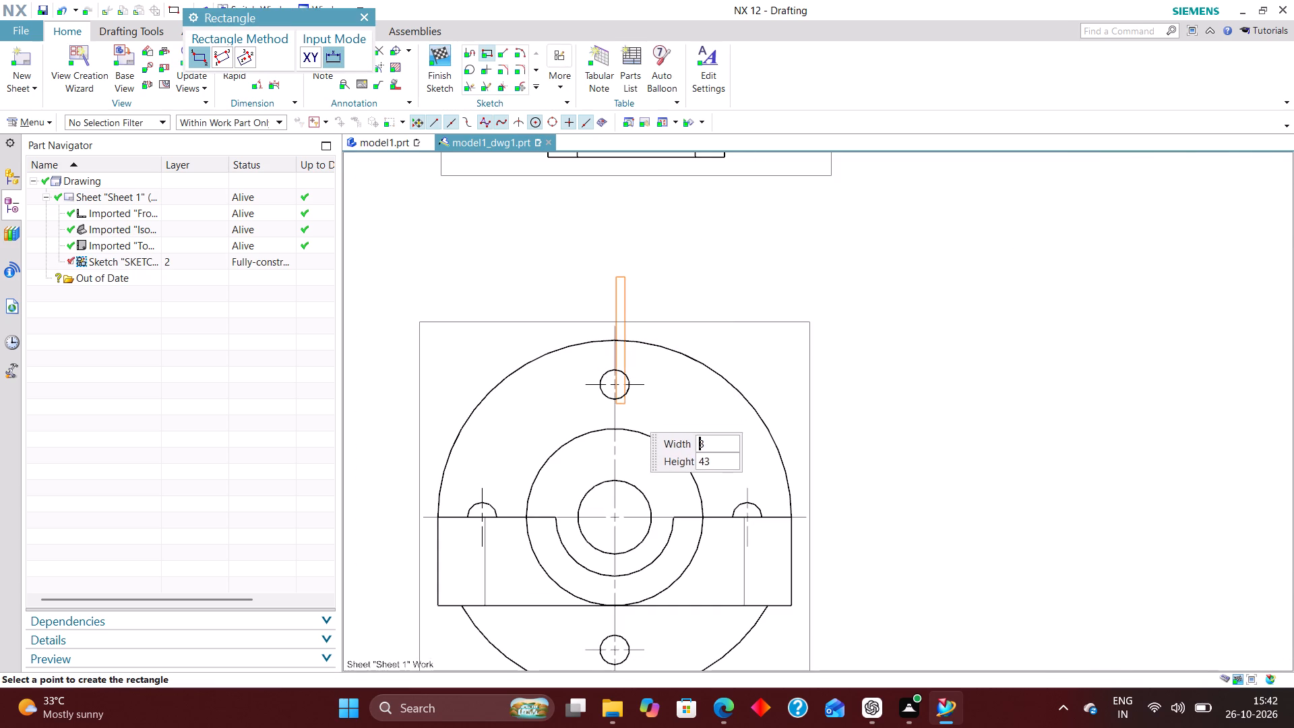
left_click(688, 411)
left_click(361, 17)
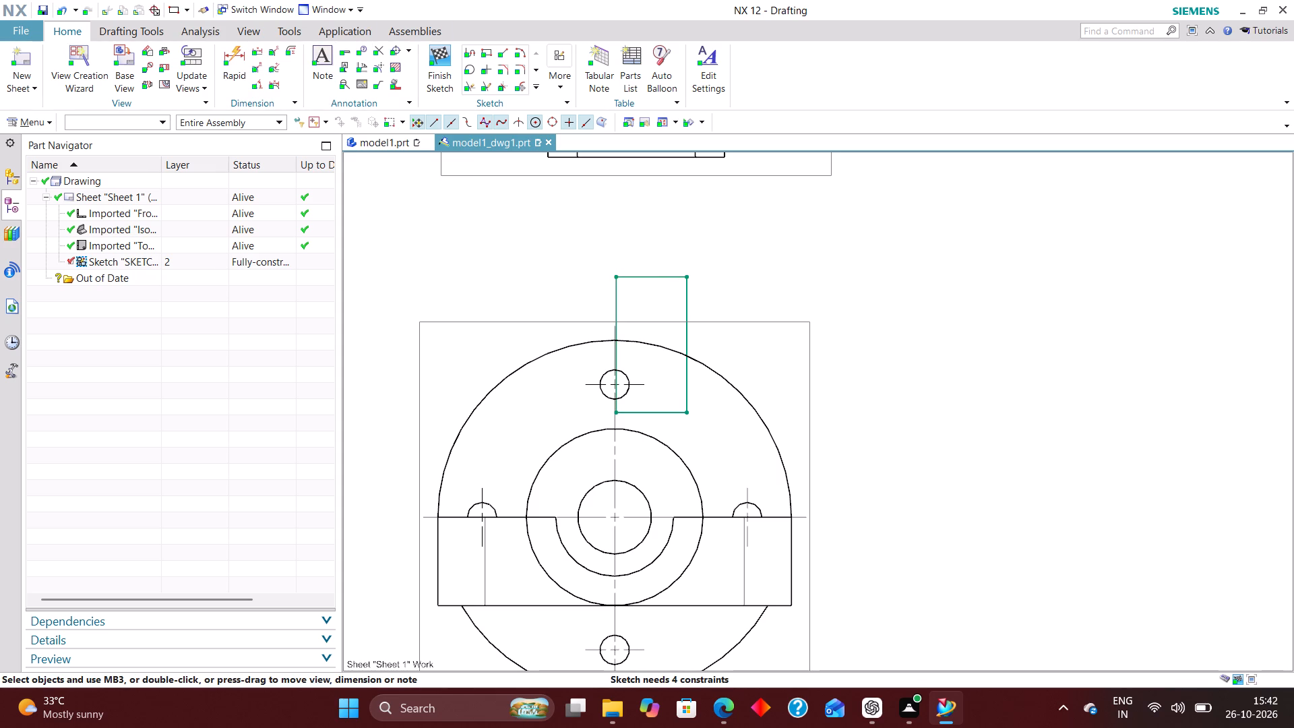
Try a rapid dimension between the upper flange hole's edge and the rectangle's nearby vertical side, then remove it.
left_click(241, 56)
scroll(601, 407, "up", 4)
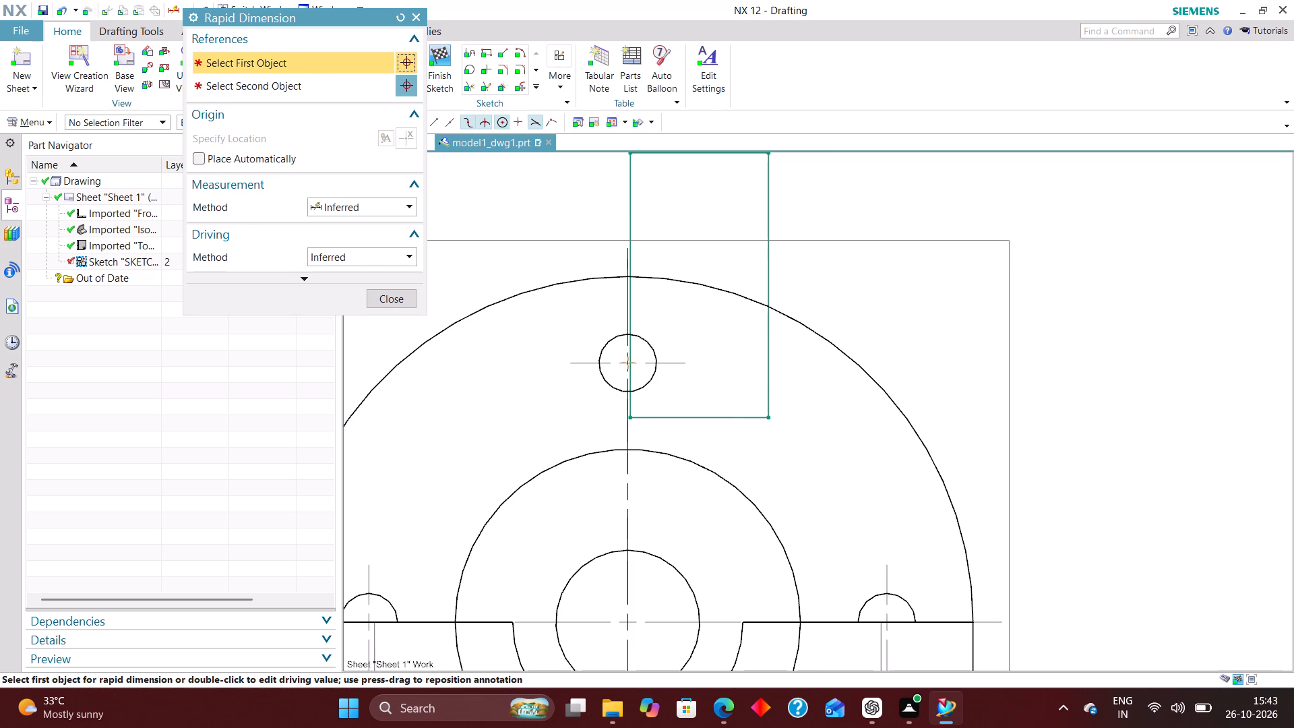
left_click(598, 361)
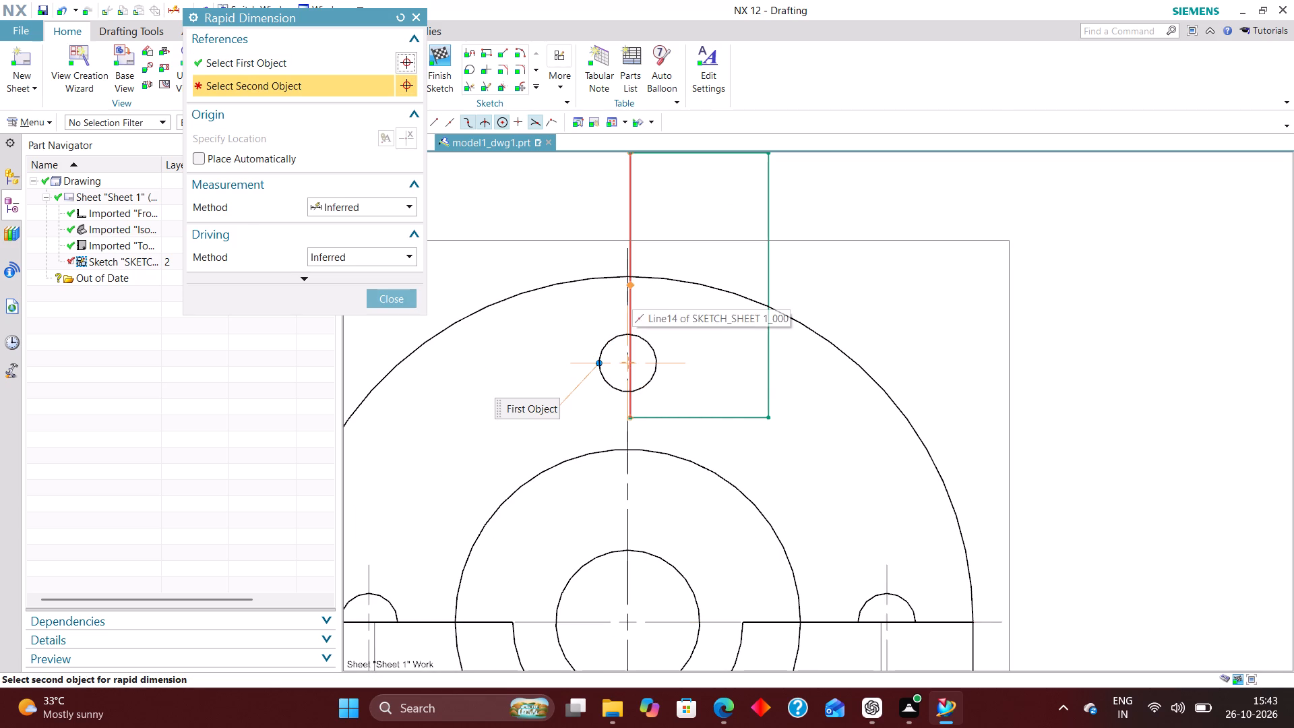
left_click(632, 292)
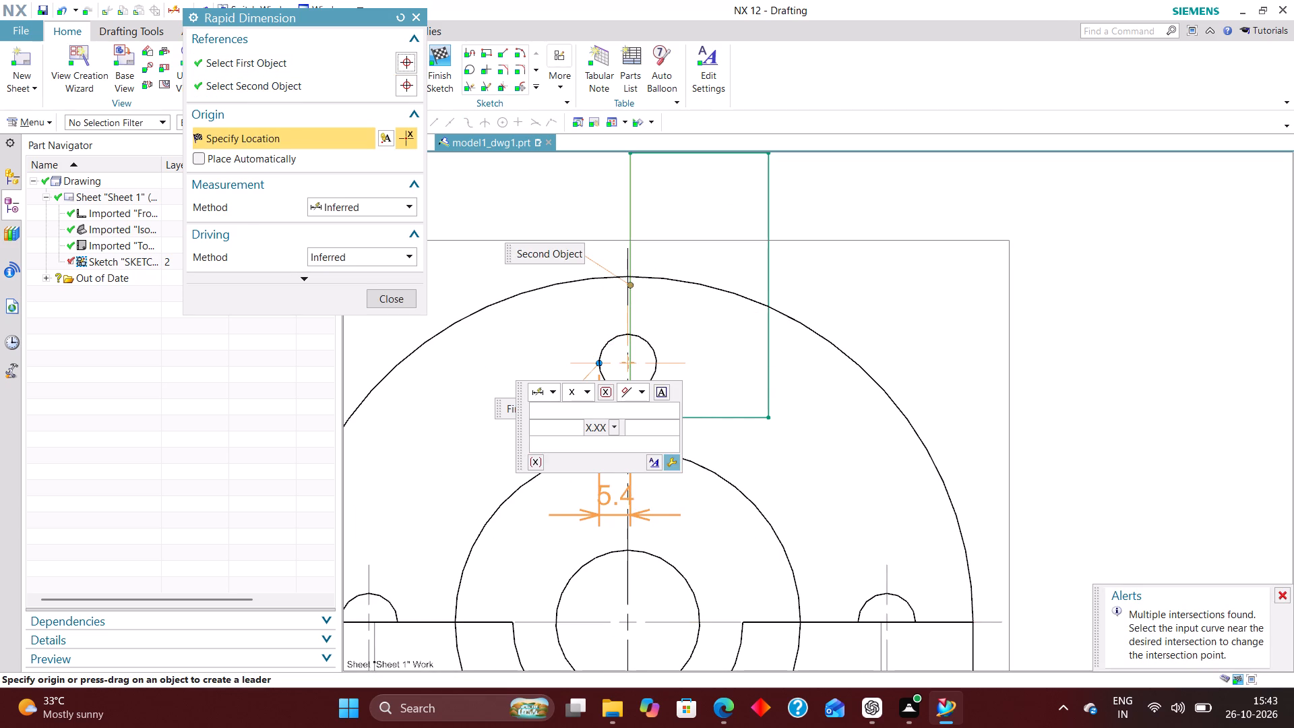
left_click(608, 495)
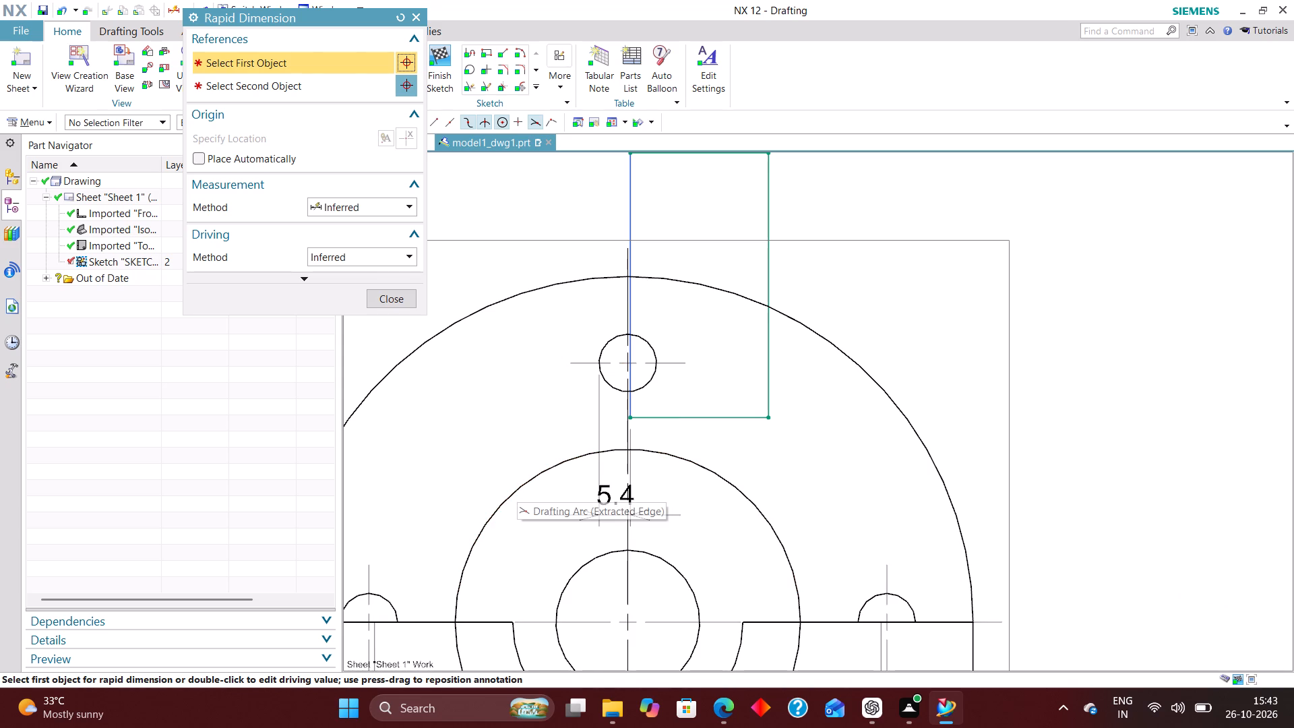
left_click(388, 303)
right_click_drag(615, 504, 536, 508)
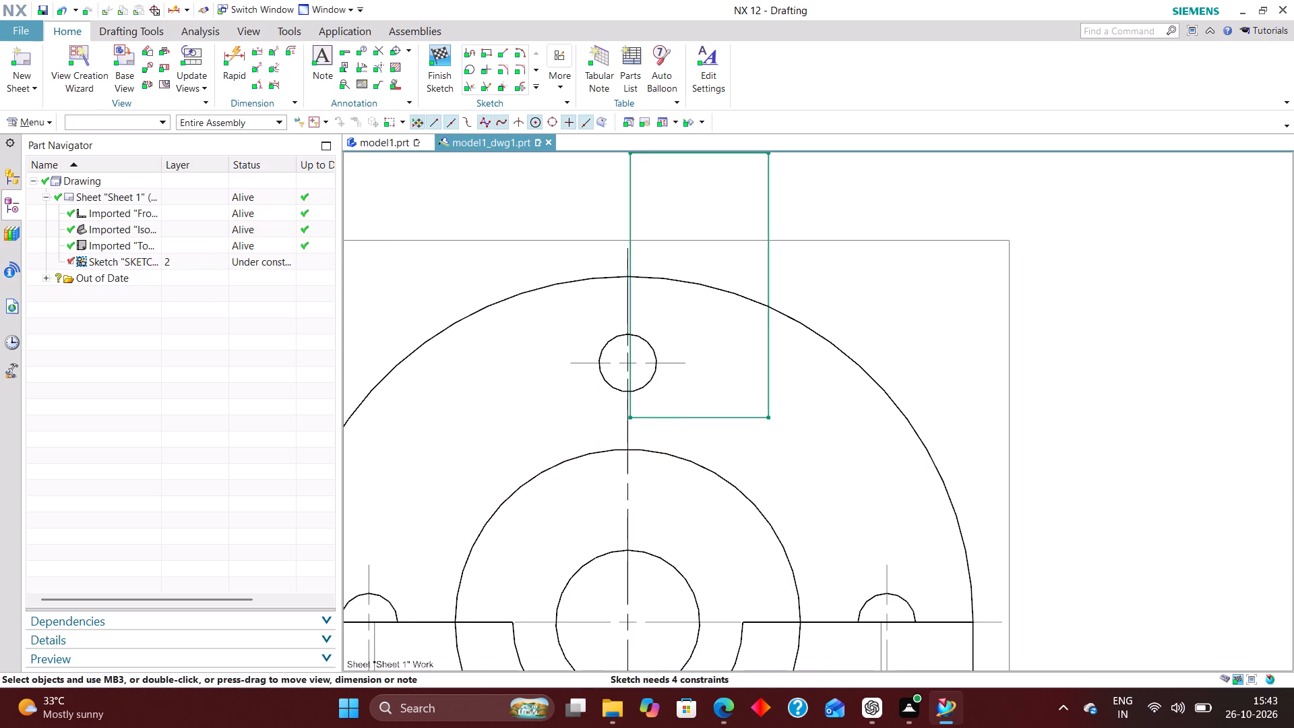
Move the rectangle's inner vertical side onto the vertical centreline of the upper flange hole.
left_click(631, 415)
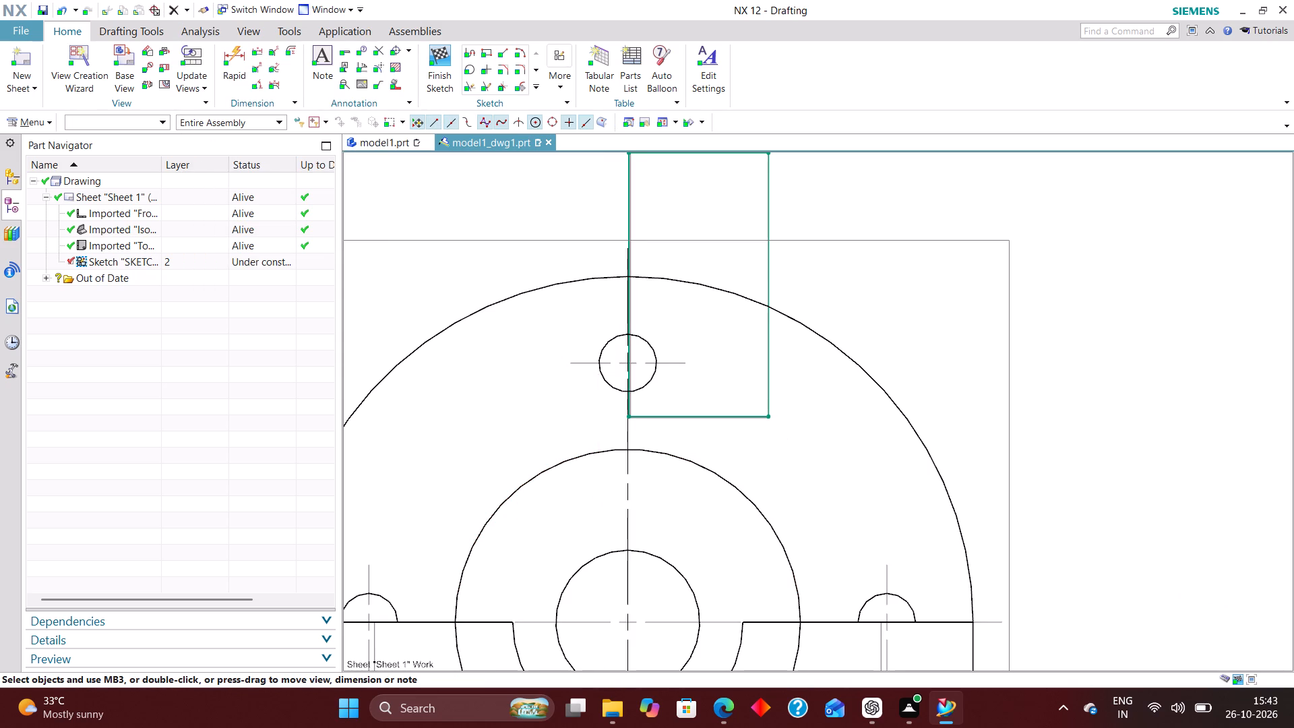
scroll(619, 331, "up", 7)
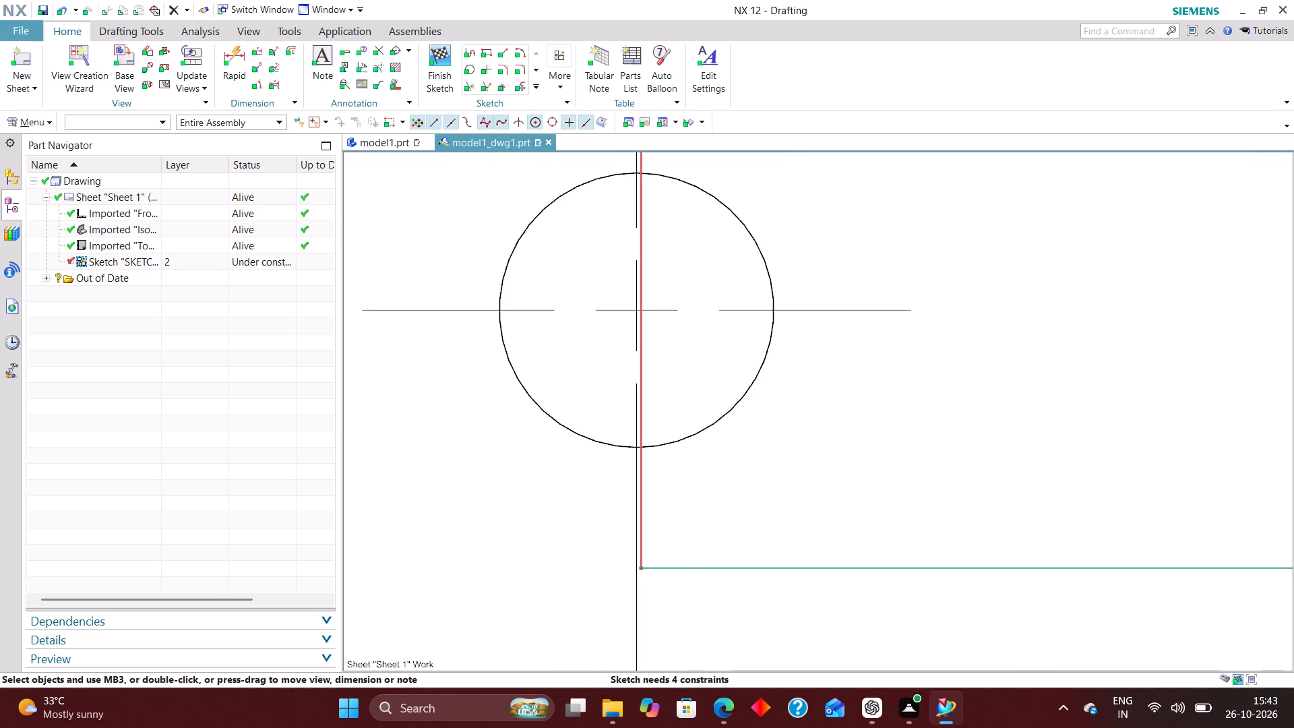
left_click(643, 380)
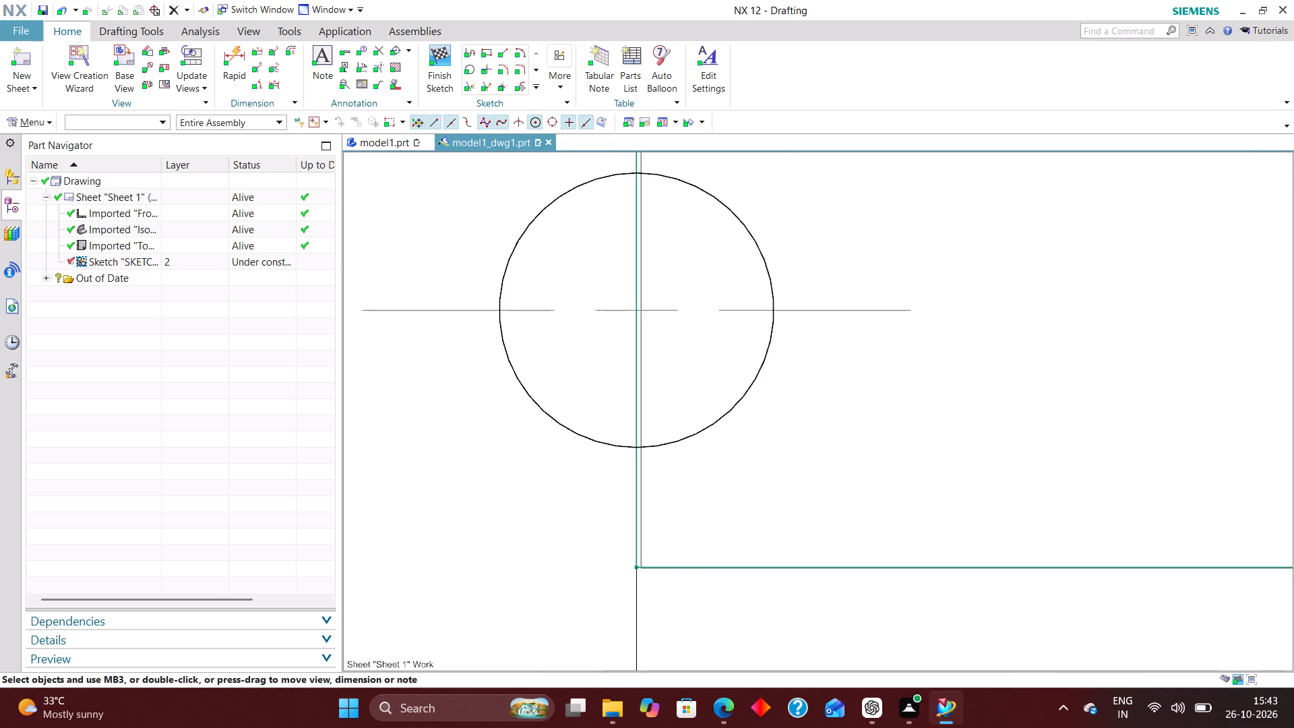
Shorten the rectangle by lowering its top edge to just above the front view's border, and finish the sketch.
scroll(561, 479, "down", 5)
scroll(635, 467, "down", 2)
scroll(712, 437, "up", 2)
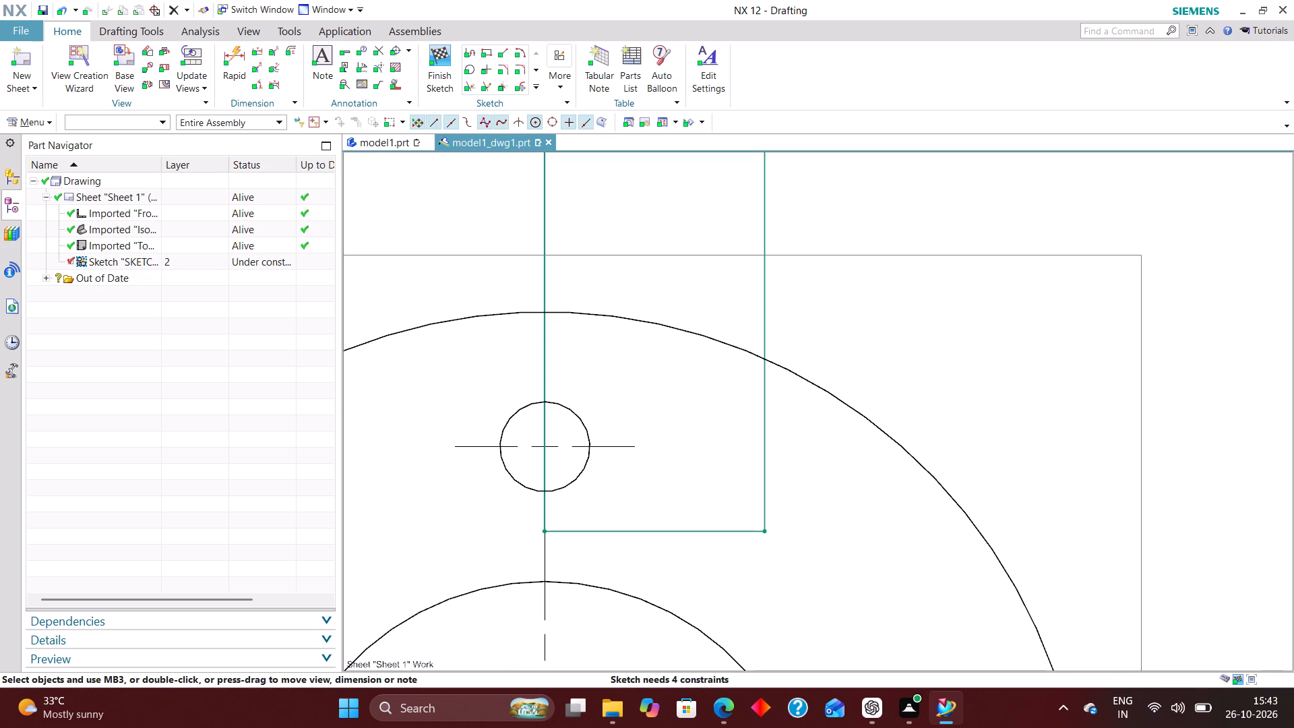
scroll(698, 464, "down", 5)
scroll(689, 475, "up", 5)
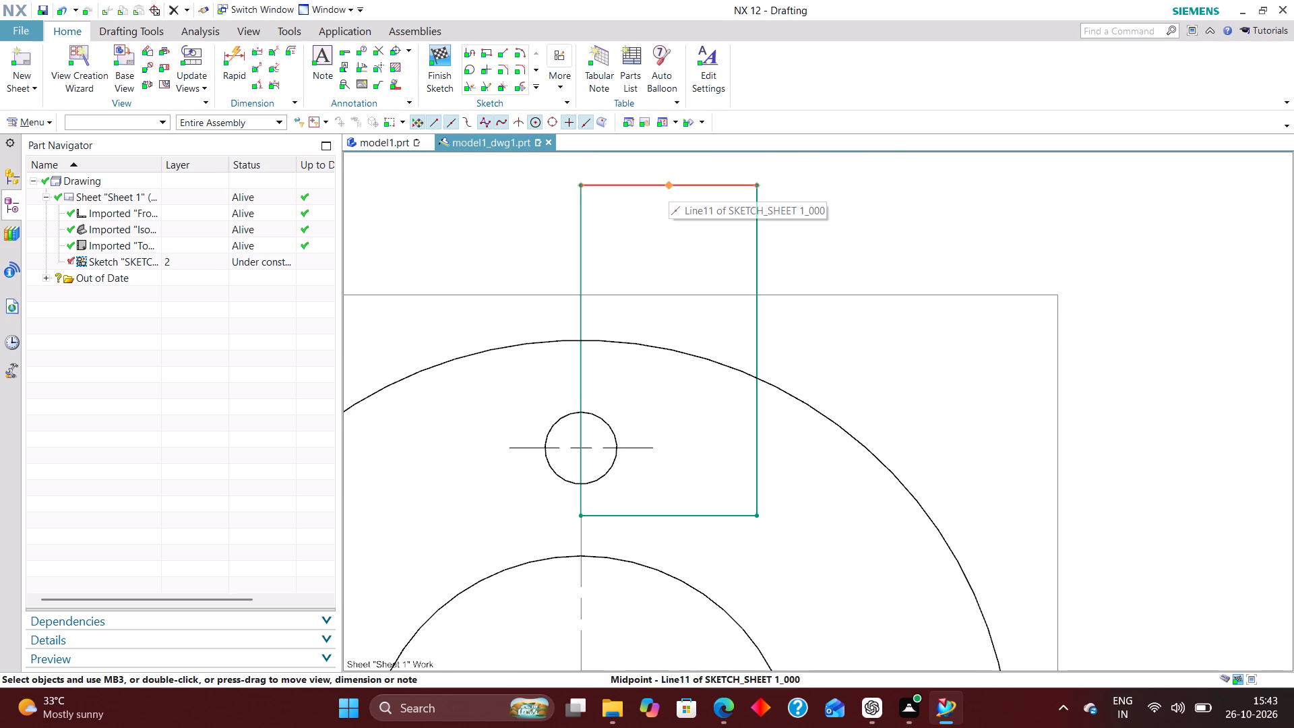
left_click_drag(671, 184, 671, 267)
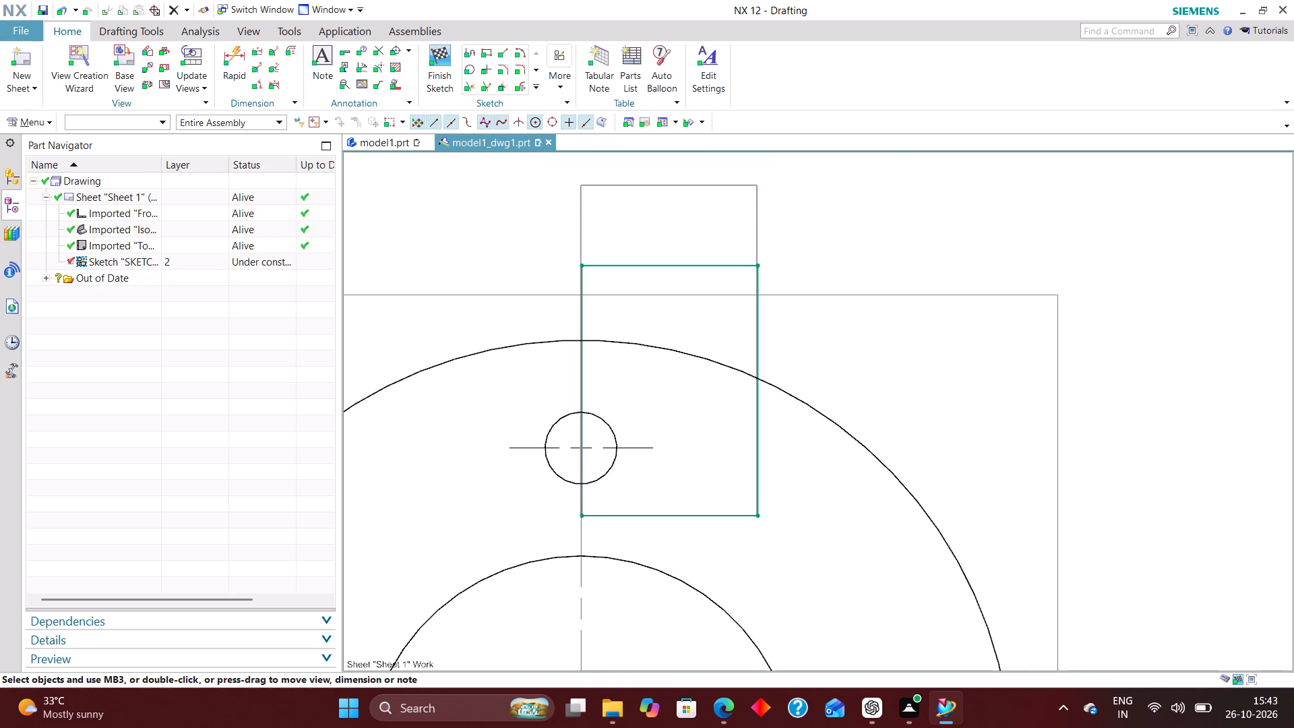
left_click_drag(671, 267, 669, 270)
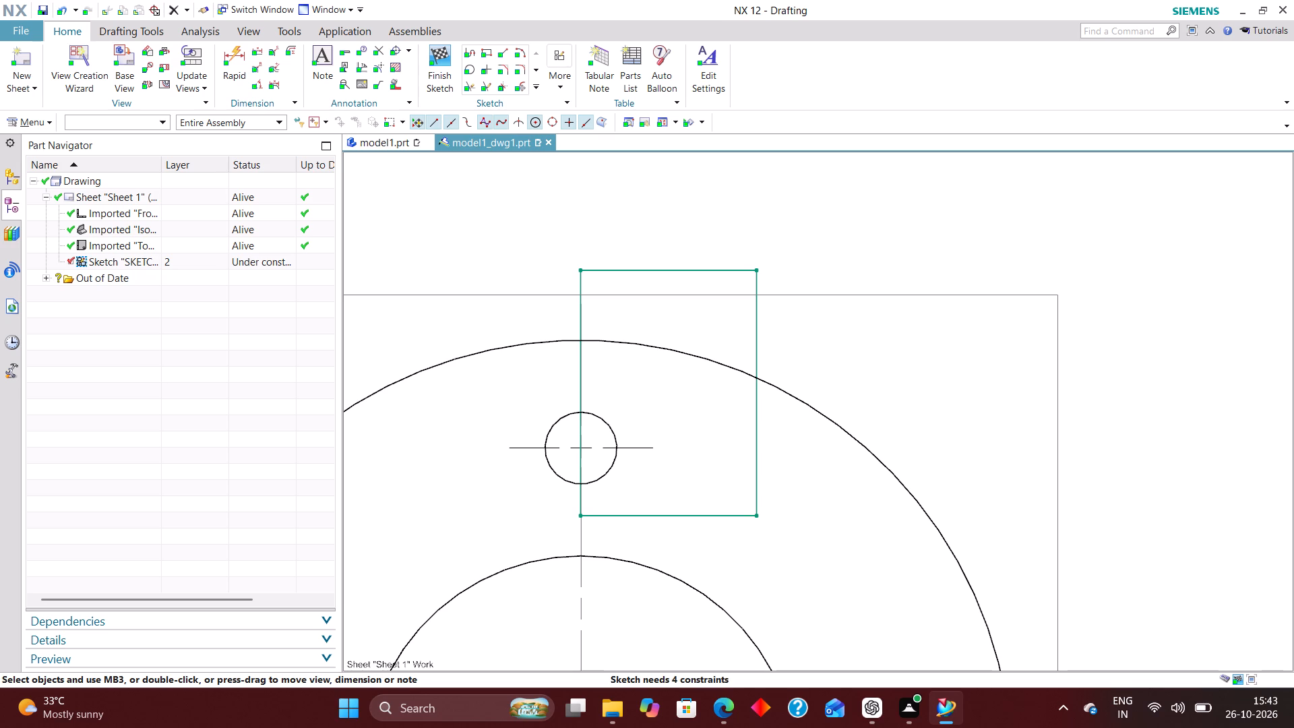
left_click(441, 44)
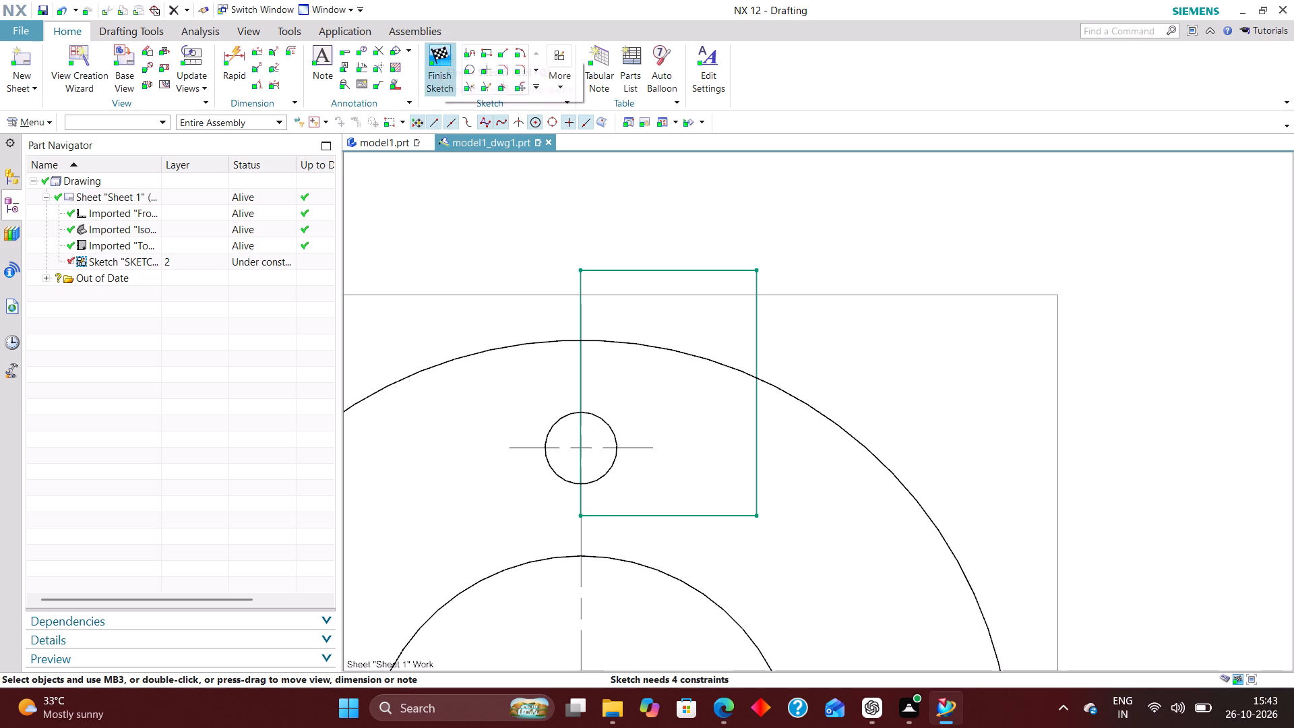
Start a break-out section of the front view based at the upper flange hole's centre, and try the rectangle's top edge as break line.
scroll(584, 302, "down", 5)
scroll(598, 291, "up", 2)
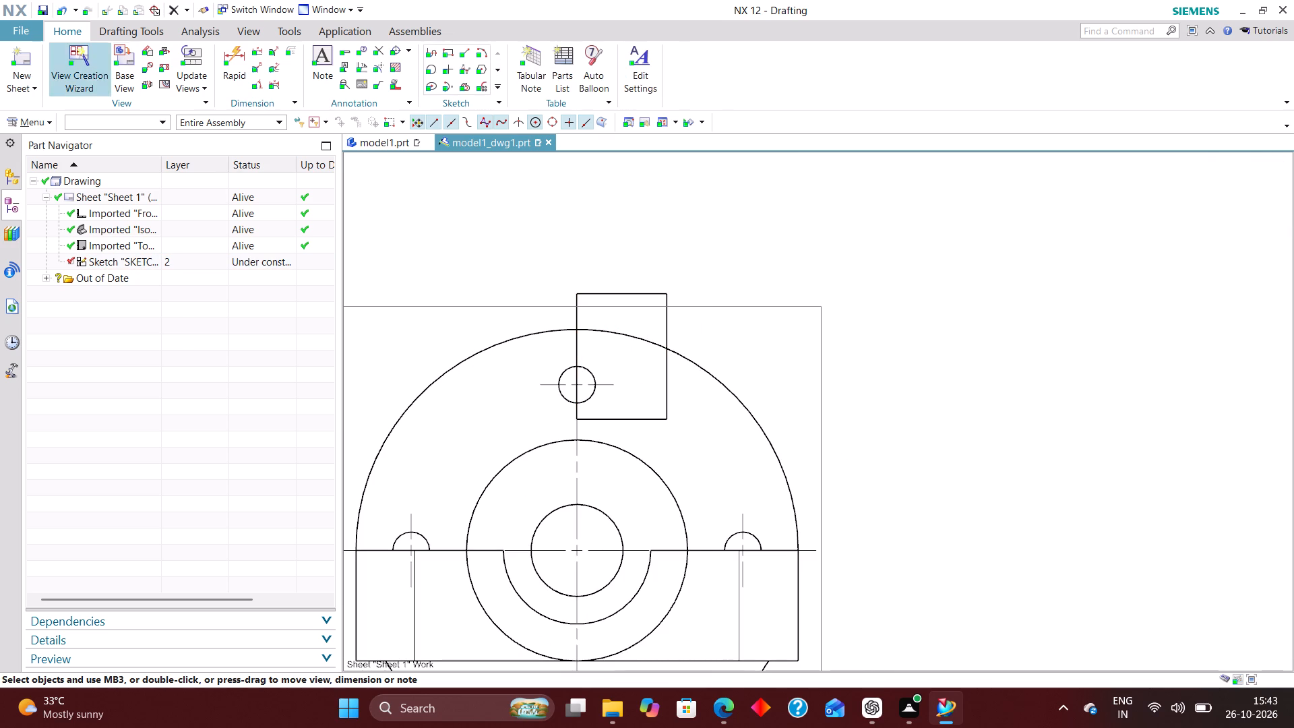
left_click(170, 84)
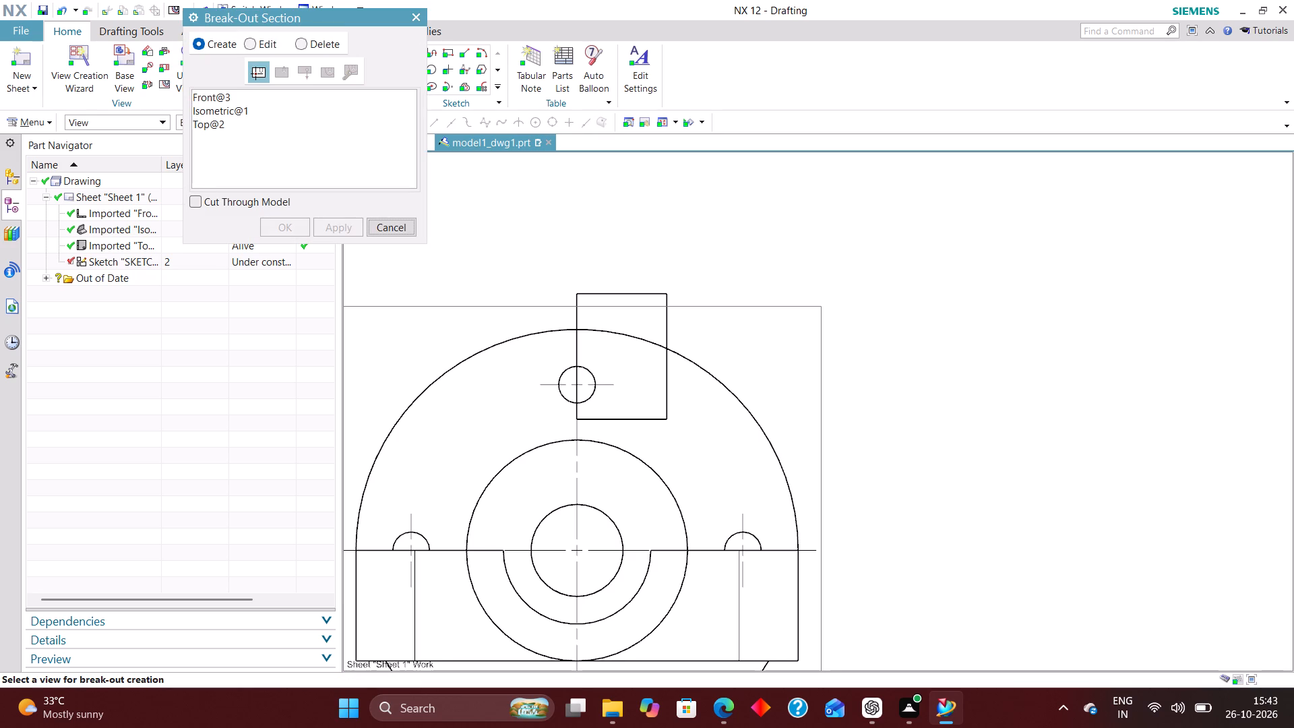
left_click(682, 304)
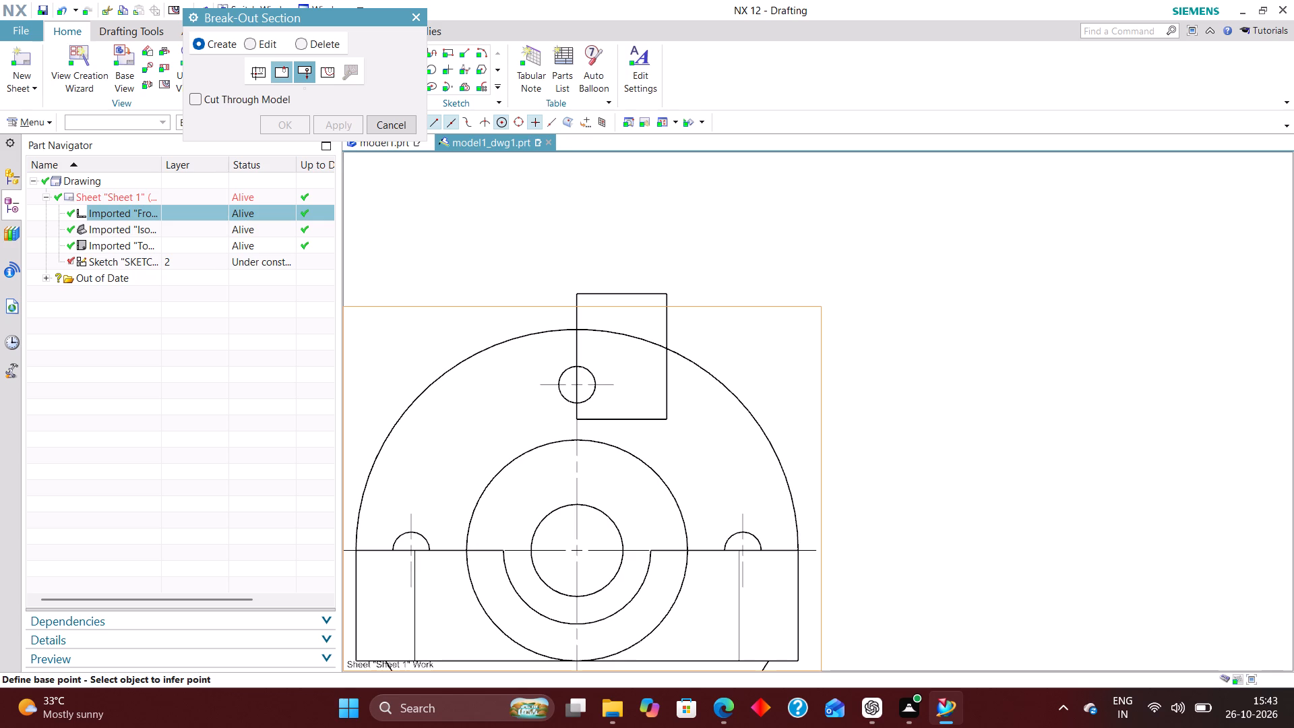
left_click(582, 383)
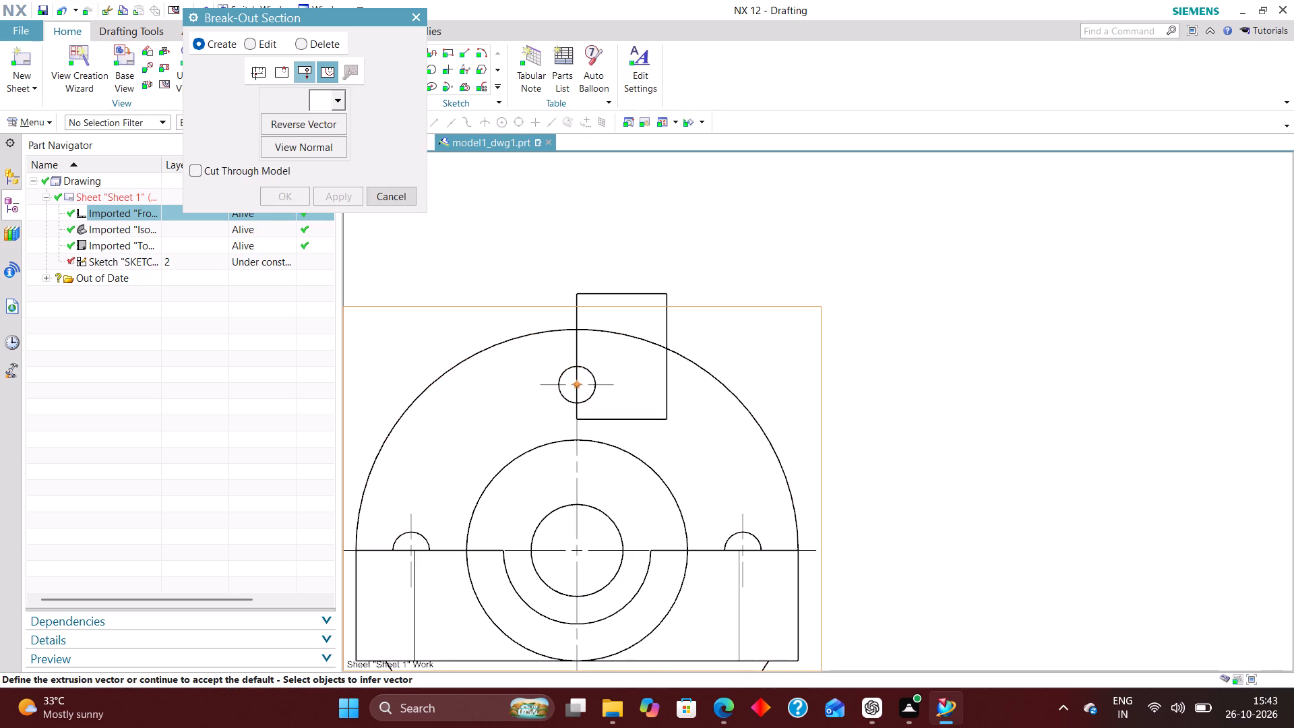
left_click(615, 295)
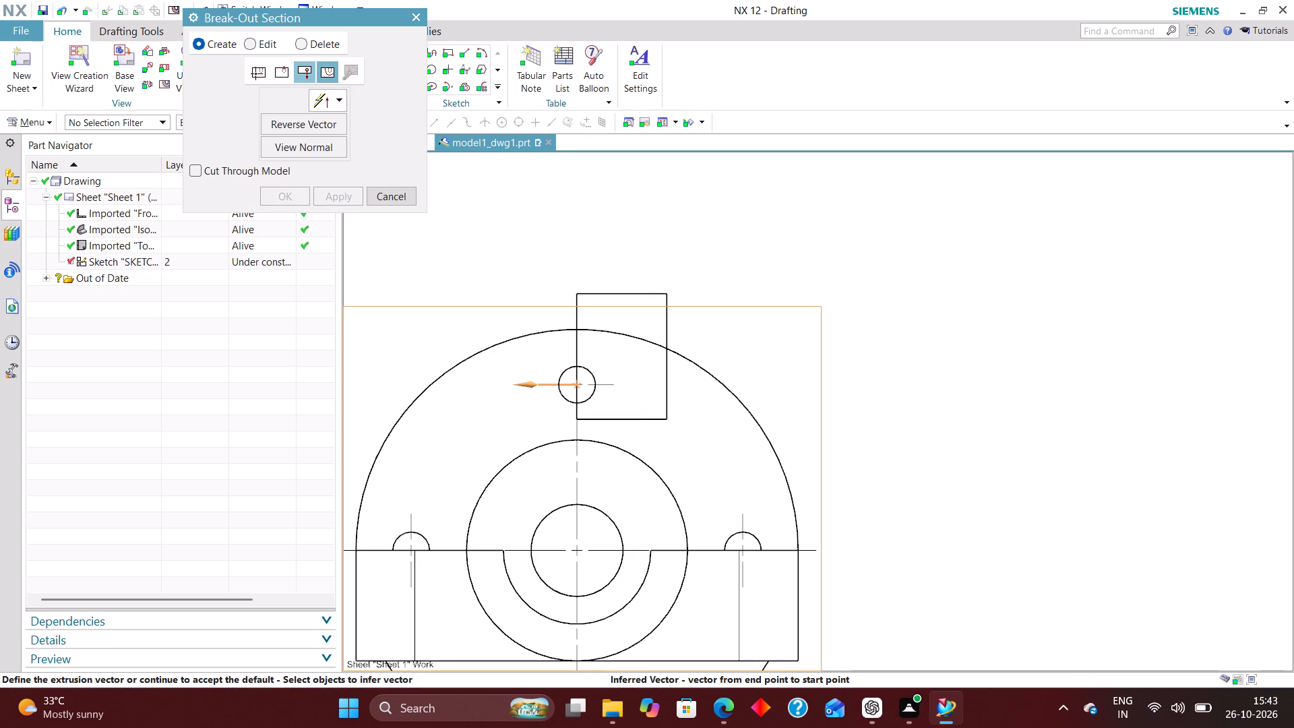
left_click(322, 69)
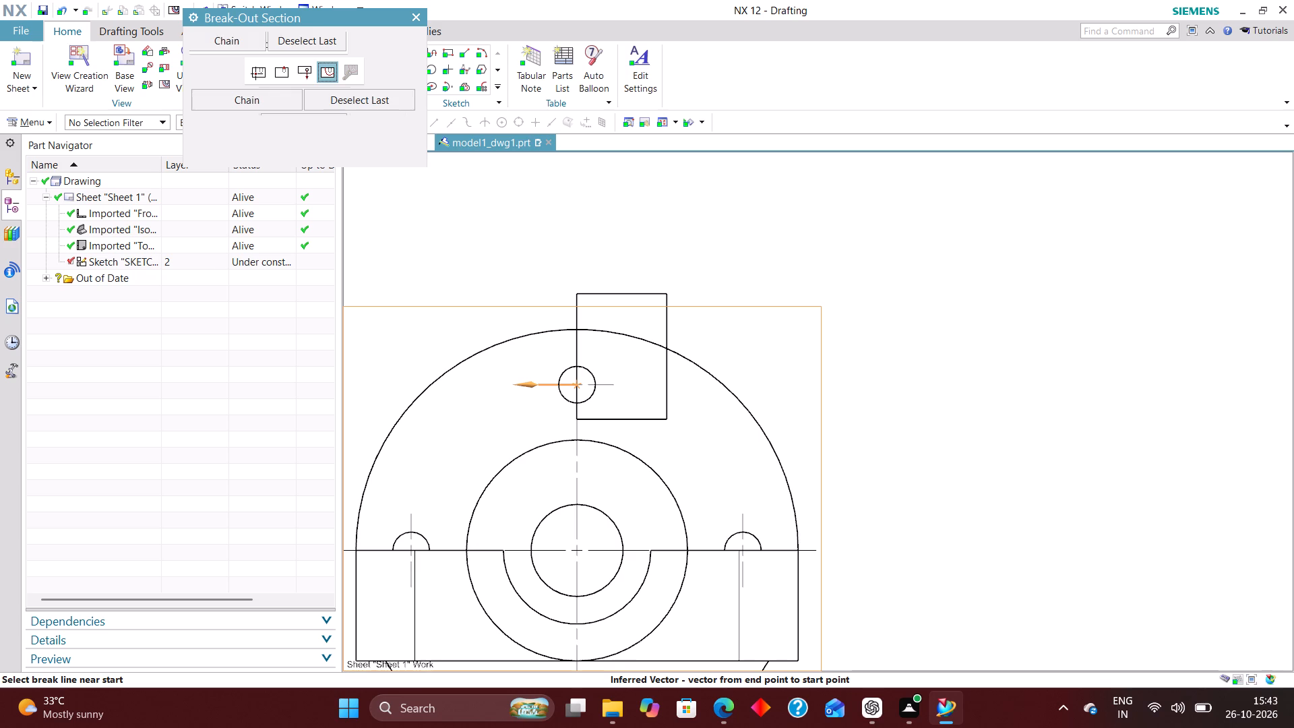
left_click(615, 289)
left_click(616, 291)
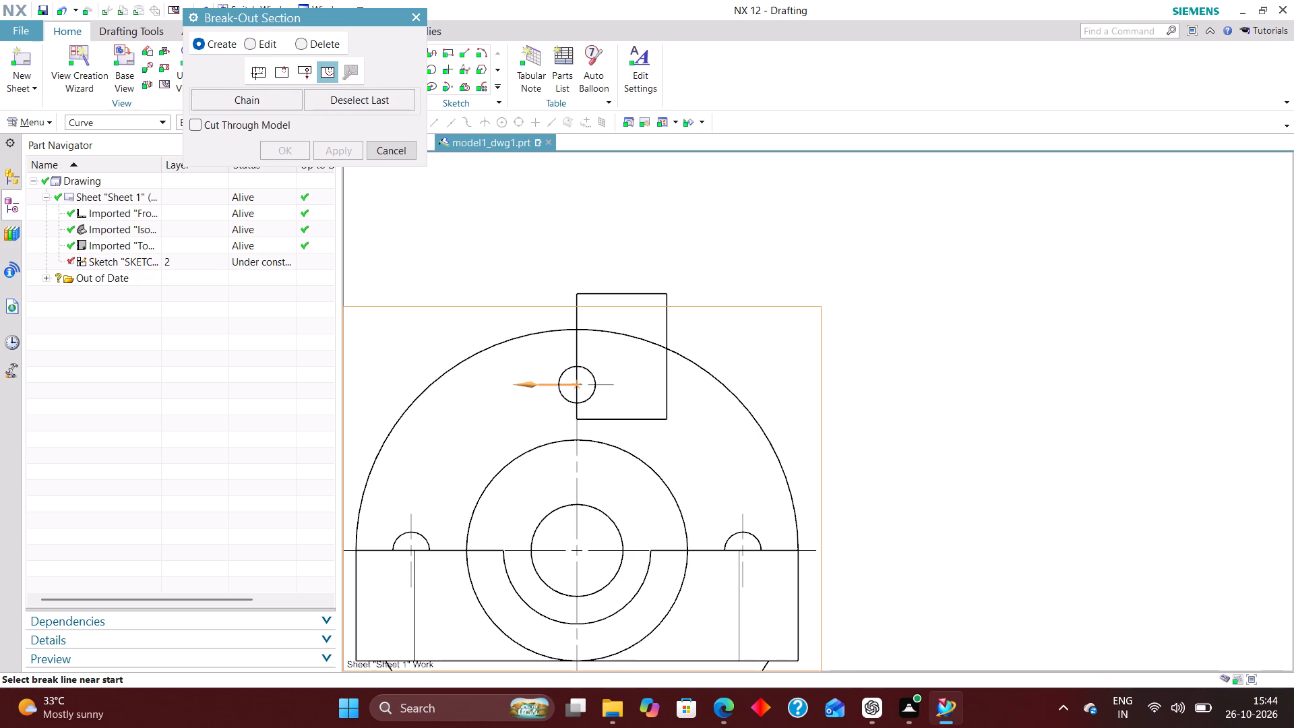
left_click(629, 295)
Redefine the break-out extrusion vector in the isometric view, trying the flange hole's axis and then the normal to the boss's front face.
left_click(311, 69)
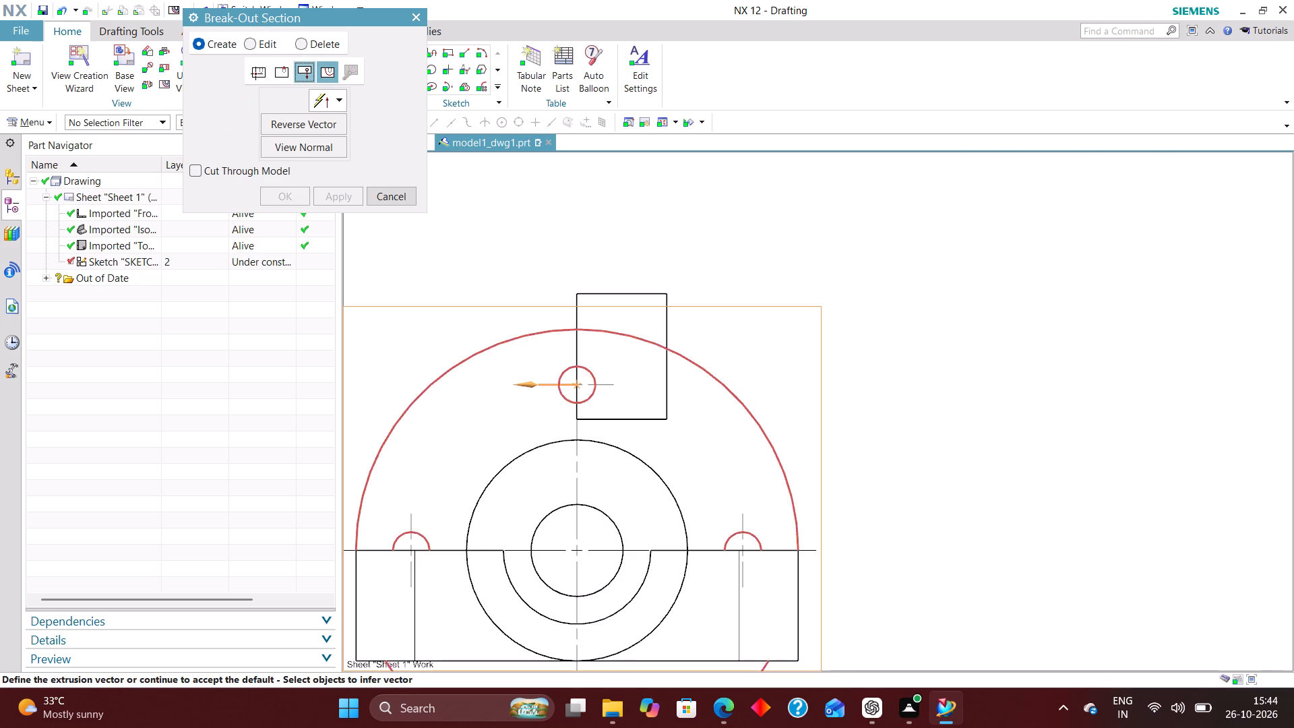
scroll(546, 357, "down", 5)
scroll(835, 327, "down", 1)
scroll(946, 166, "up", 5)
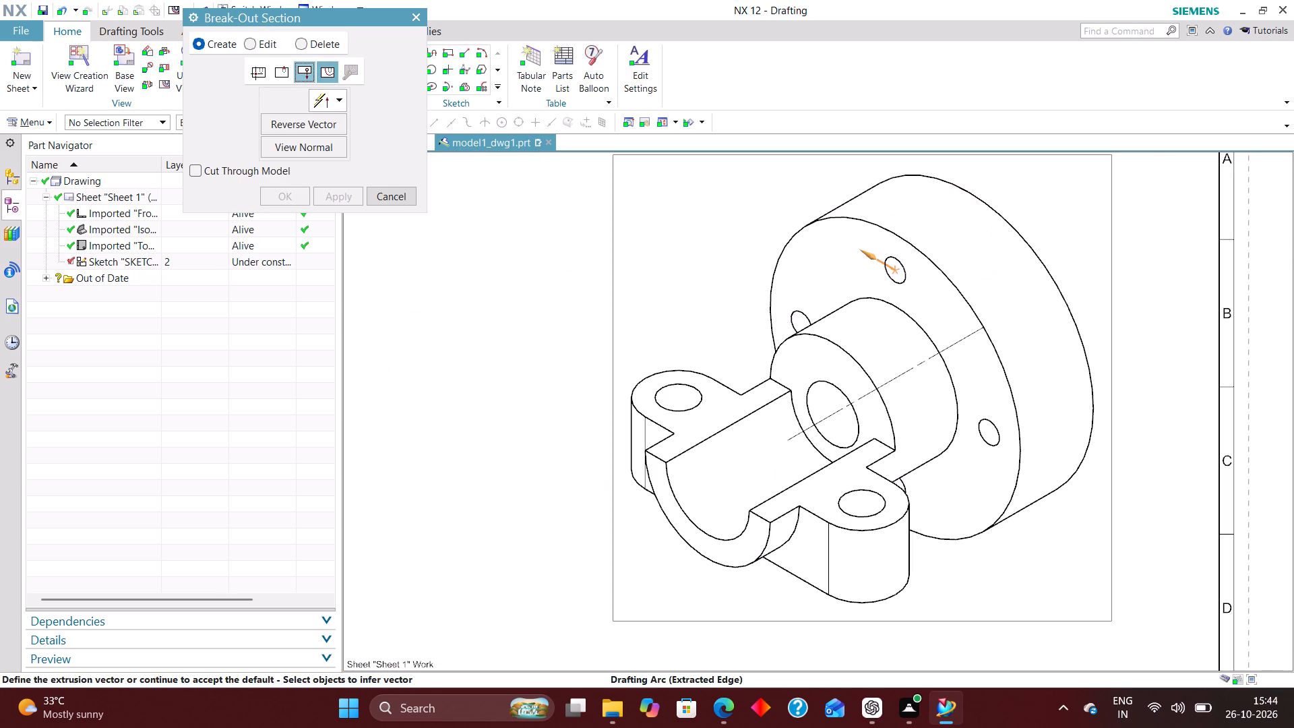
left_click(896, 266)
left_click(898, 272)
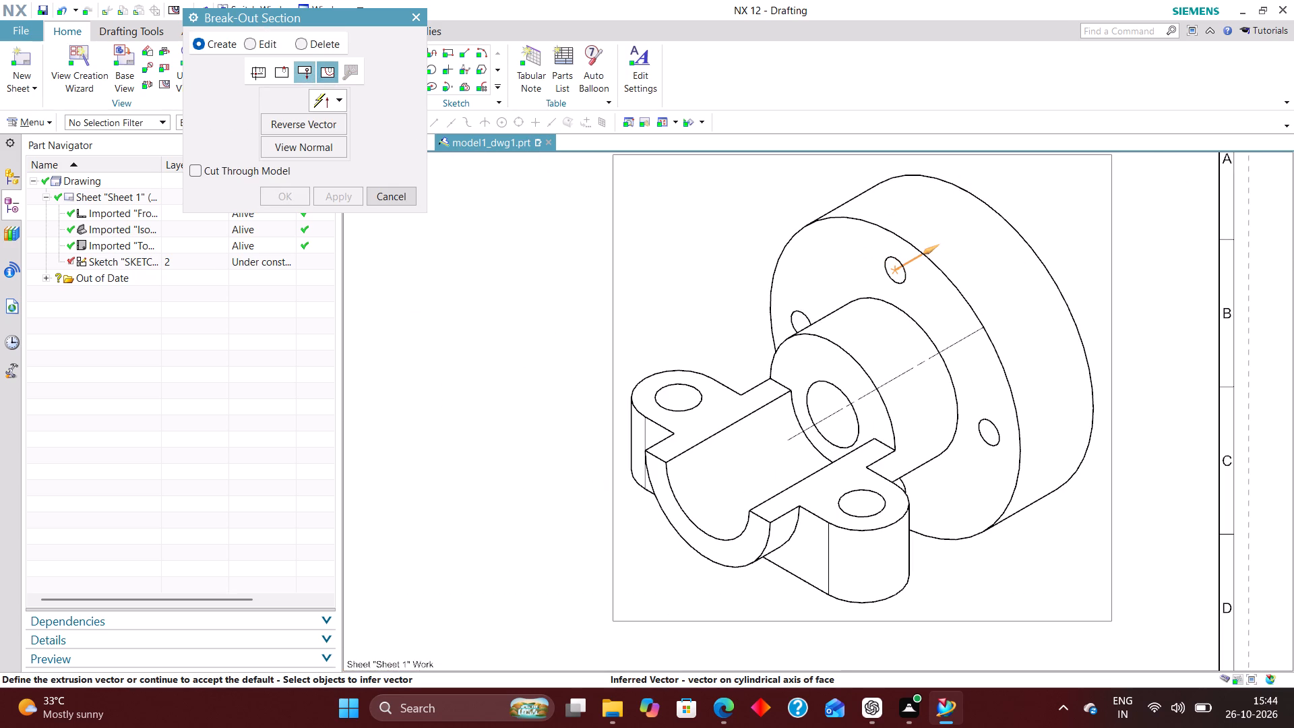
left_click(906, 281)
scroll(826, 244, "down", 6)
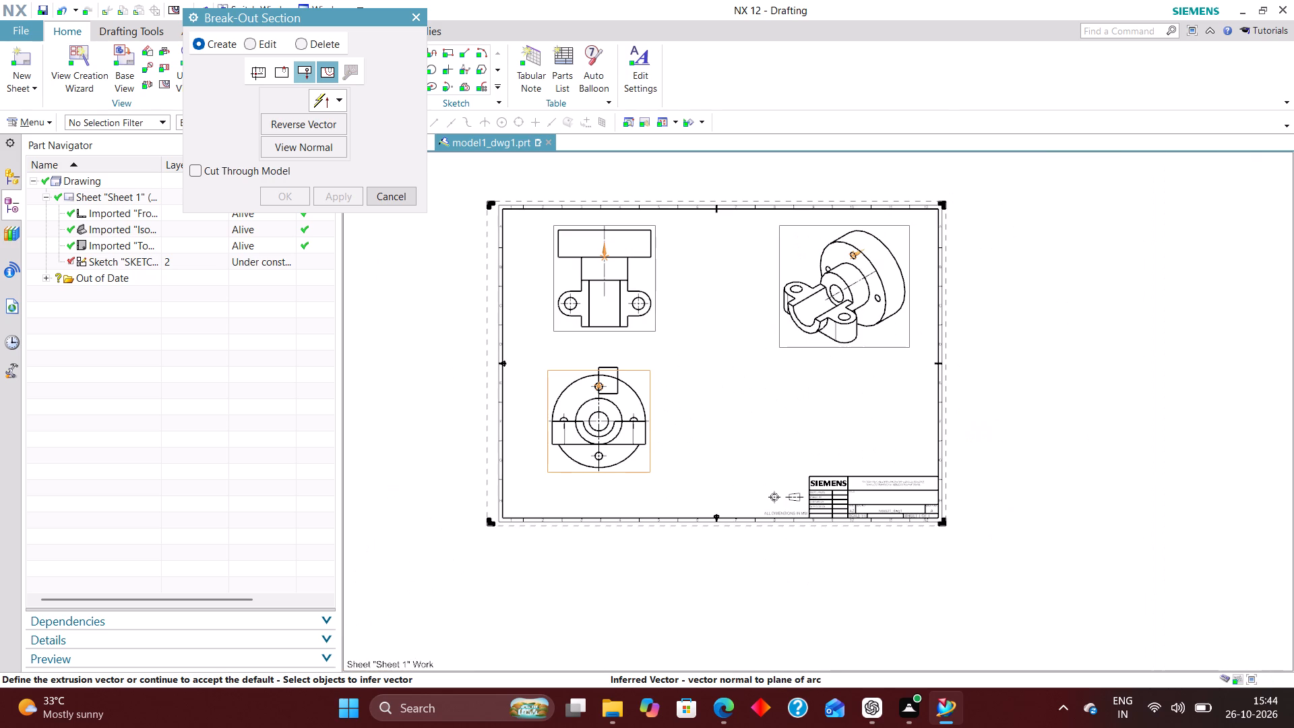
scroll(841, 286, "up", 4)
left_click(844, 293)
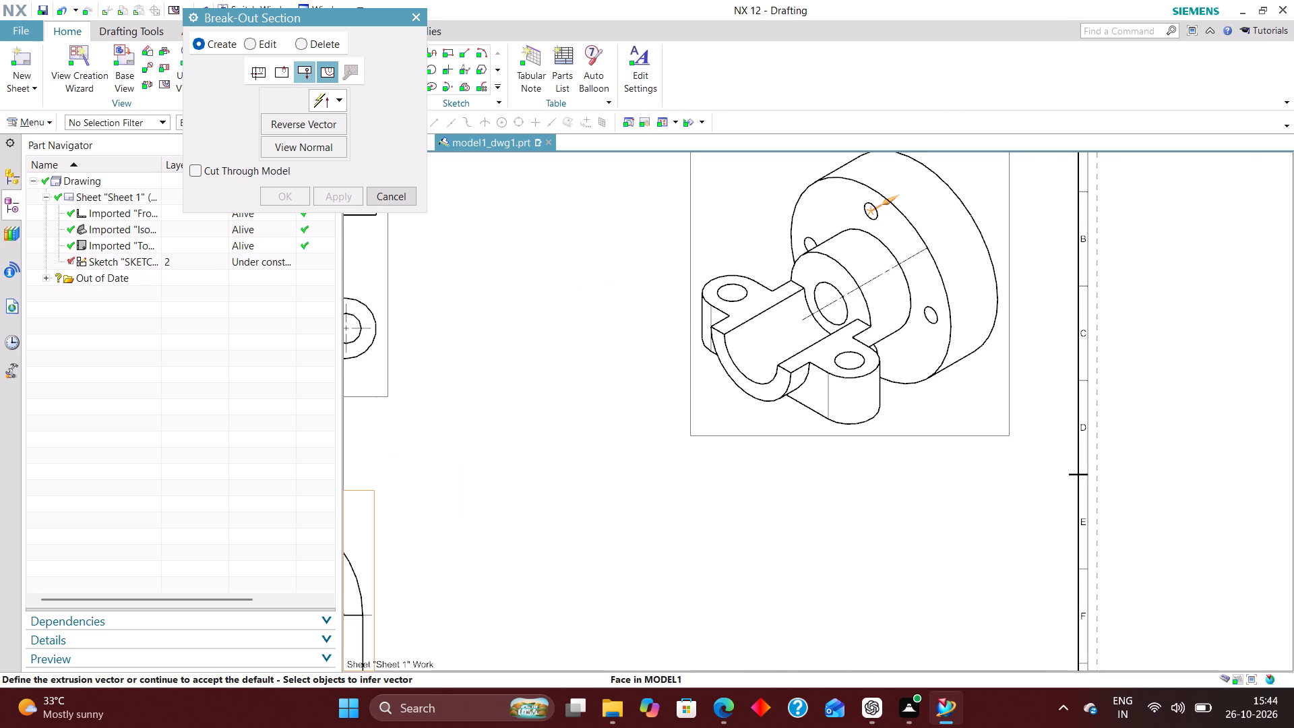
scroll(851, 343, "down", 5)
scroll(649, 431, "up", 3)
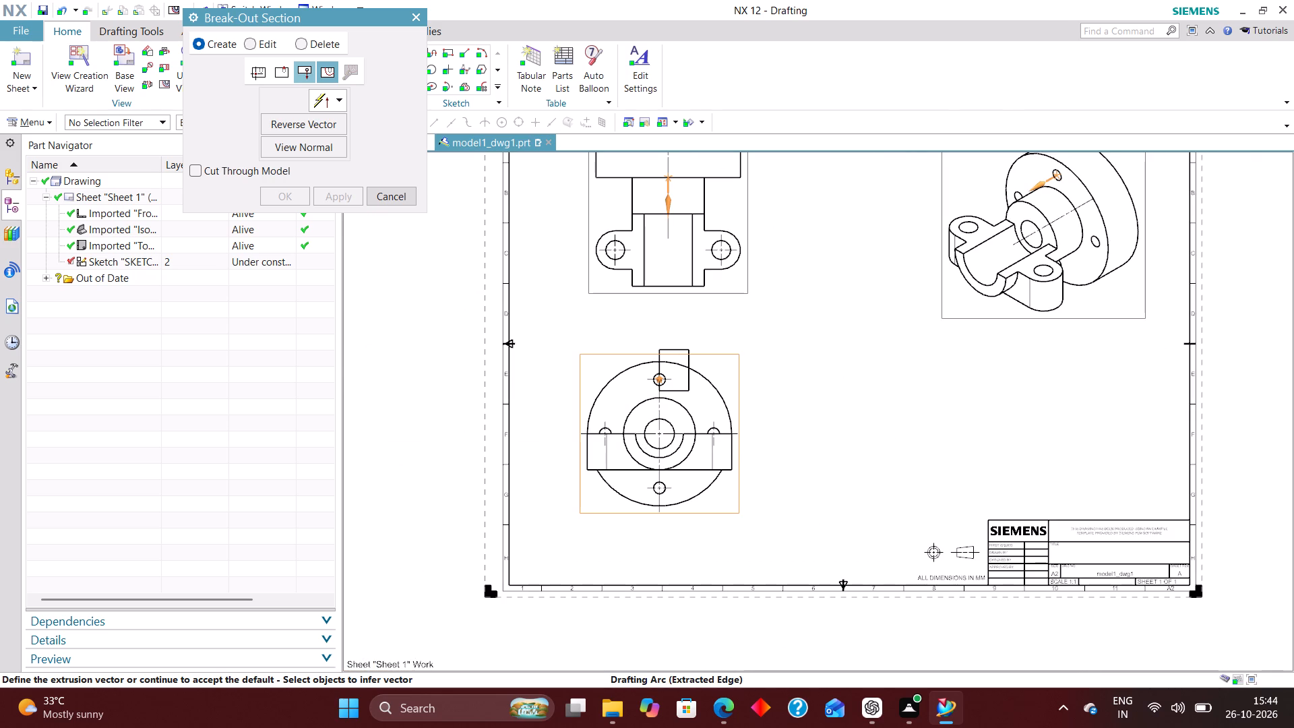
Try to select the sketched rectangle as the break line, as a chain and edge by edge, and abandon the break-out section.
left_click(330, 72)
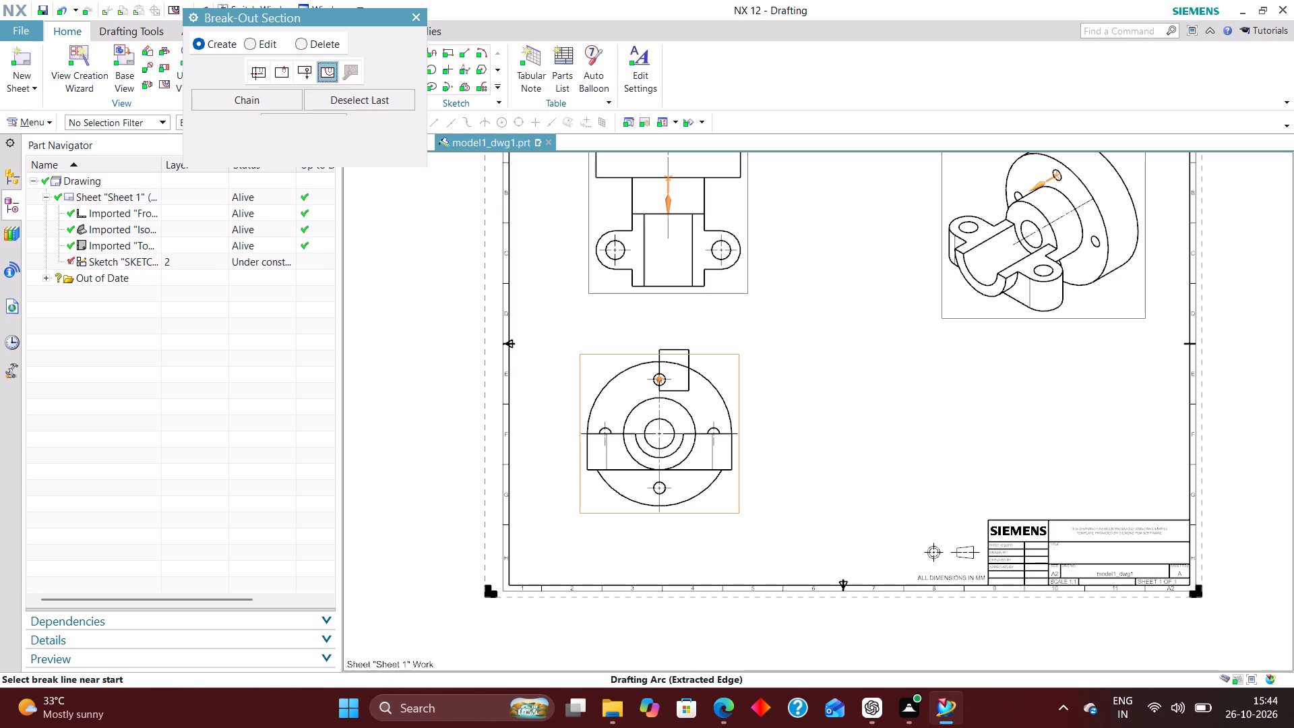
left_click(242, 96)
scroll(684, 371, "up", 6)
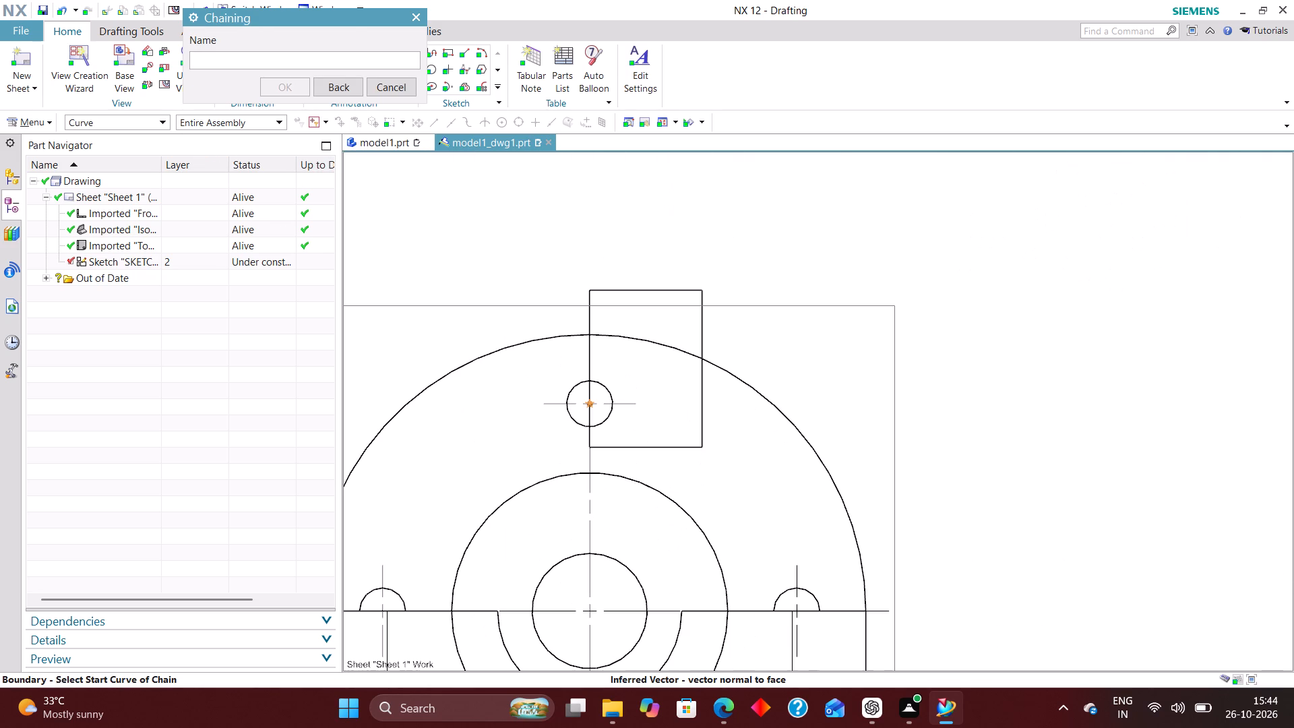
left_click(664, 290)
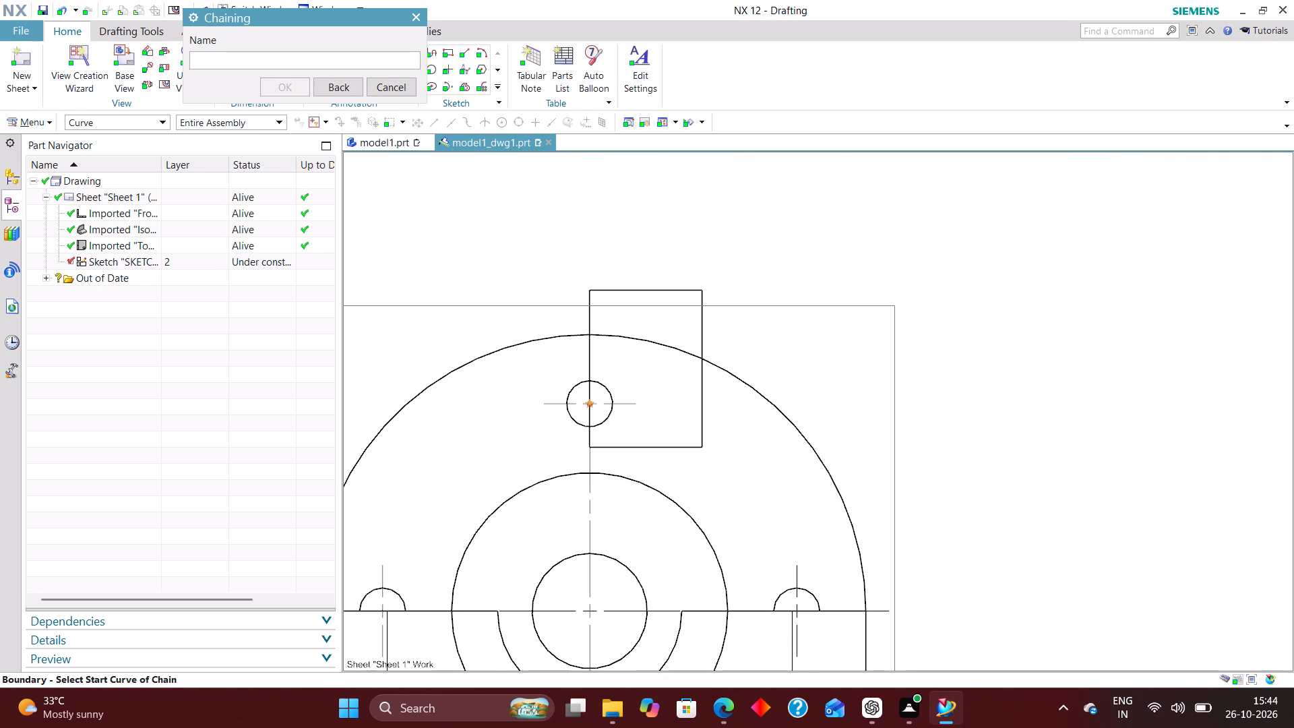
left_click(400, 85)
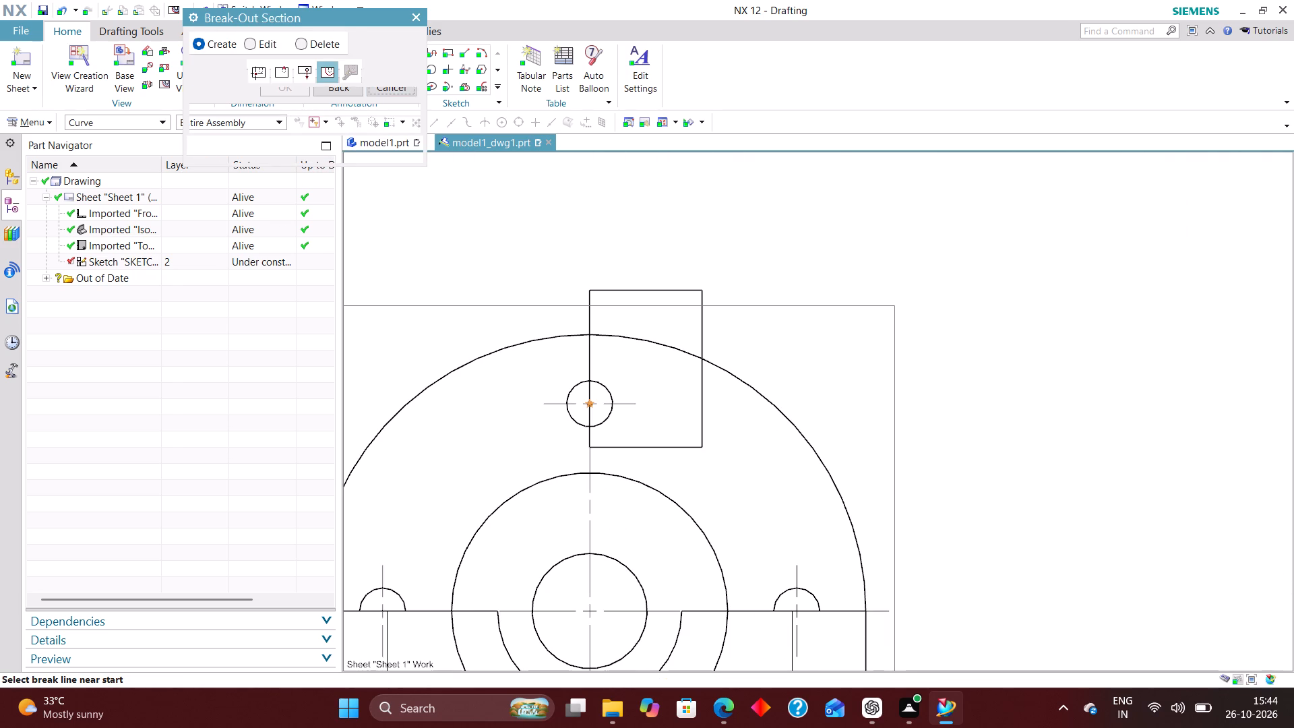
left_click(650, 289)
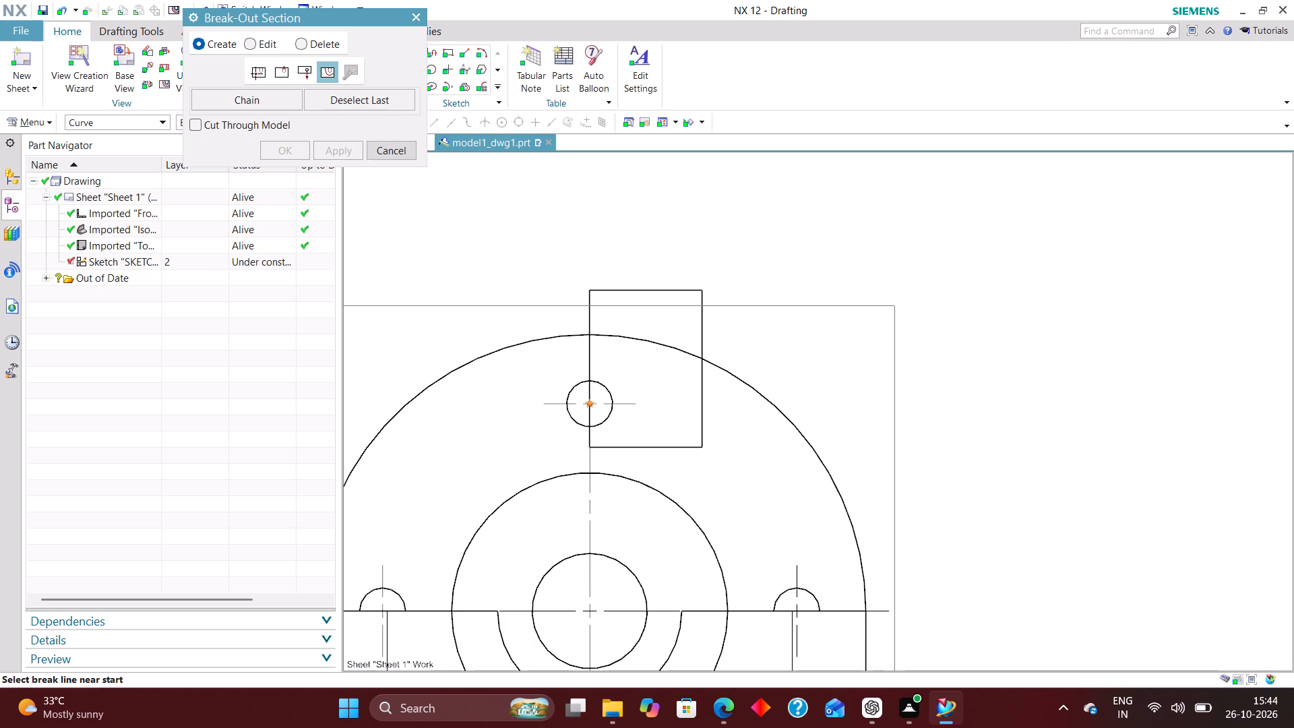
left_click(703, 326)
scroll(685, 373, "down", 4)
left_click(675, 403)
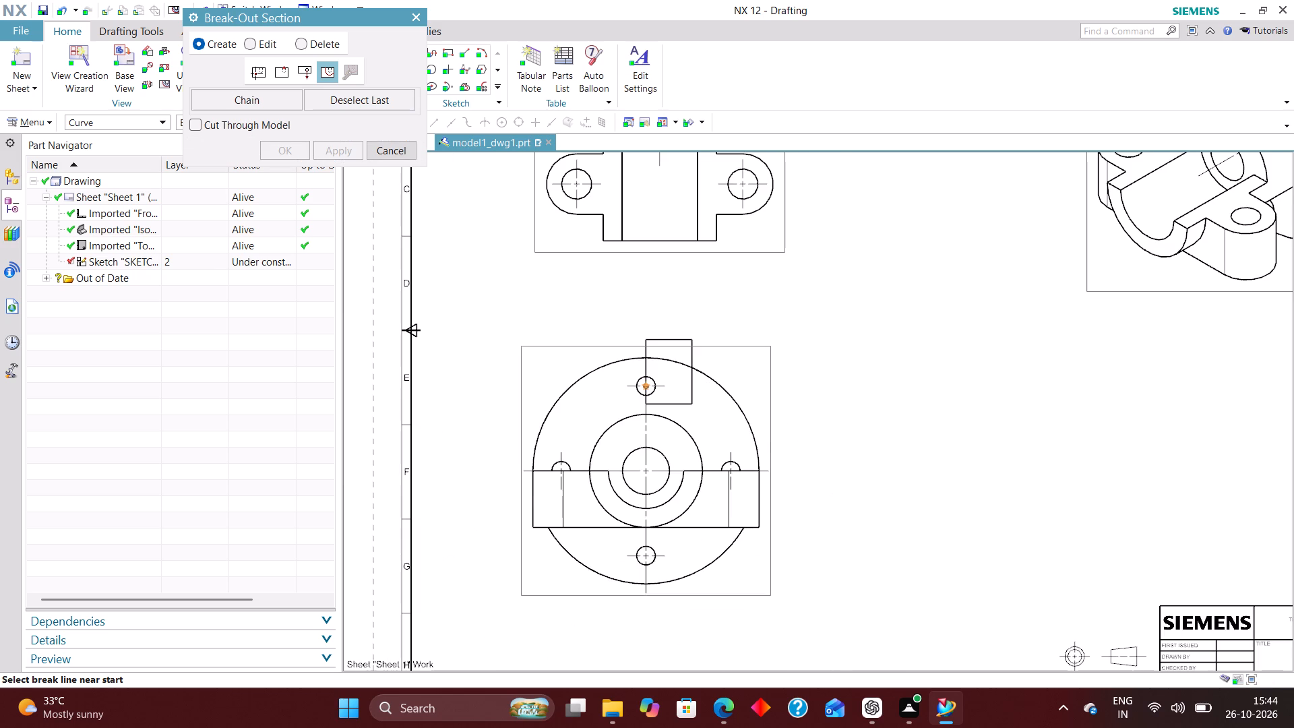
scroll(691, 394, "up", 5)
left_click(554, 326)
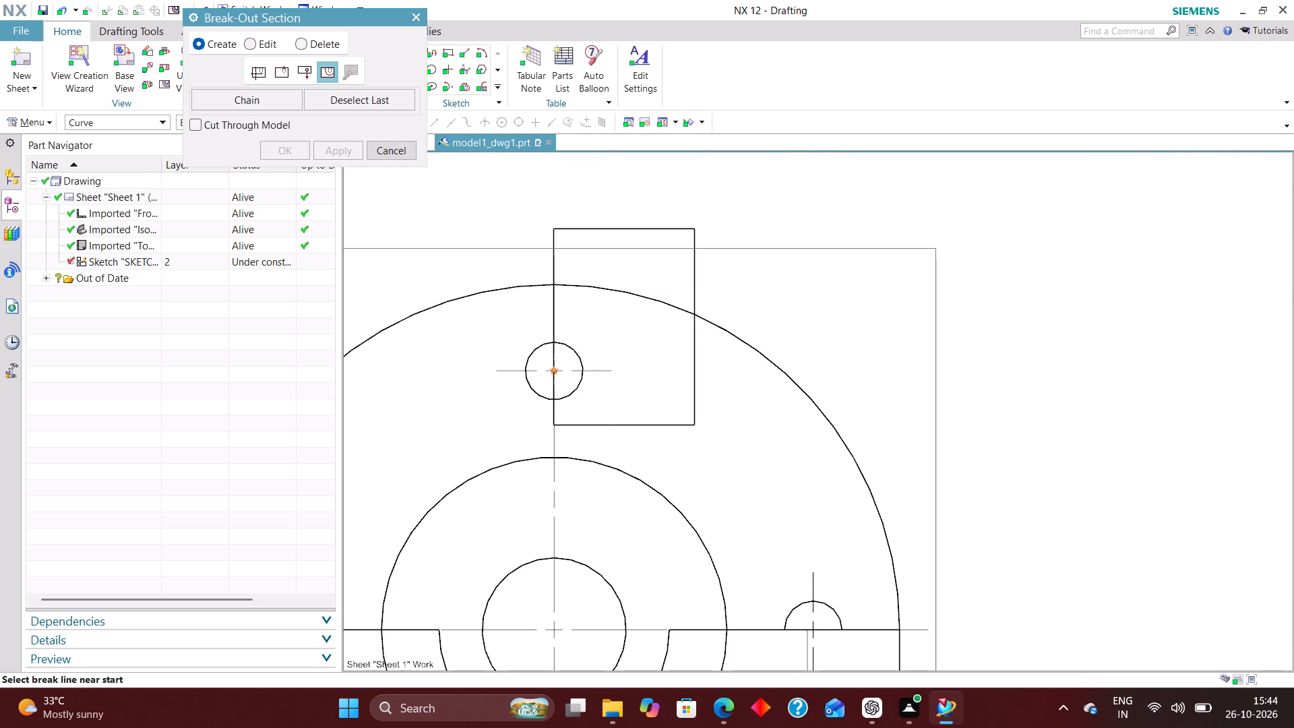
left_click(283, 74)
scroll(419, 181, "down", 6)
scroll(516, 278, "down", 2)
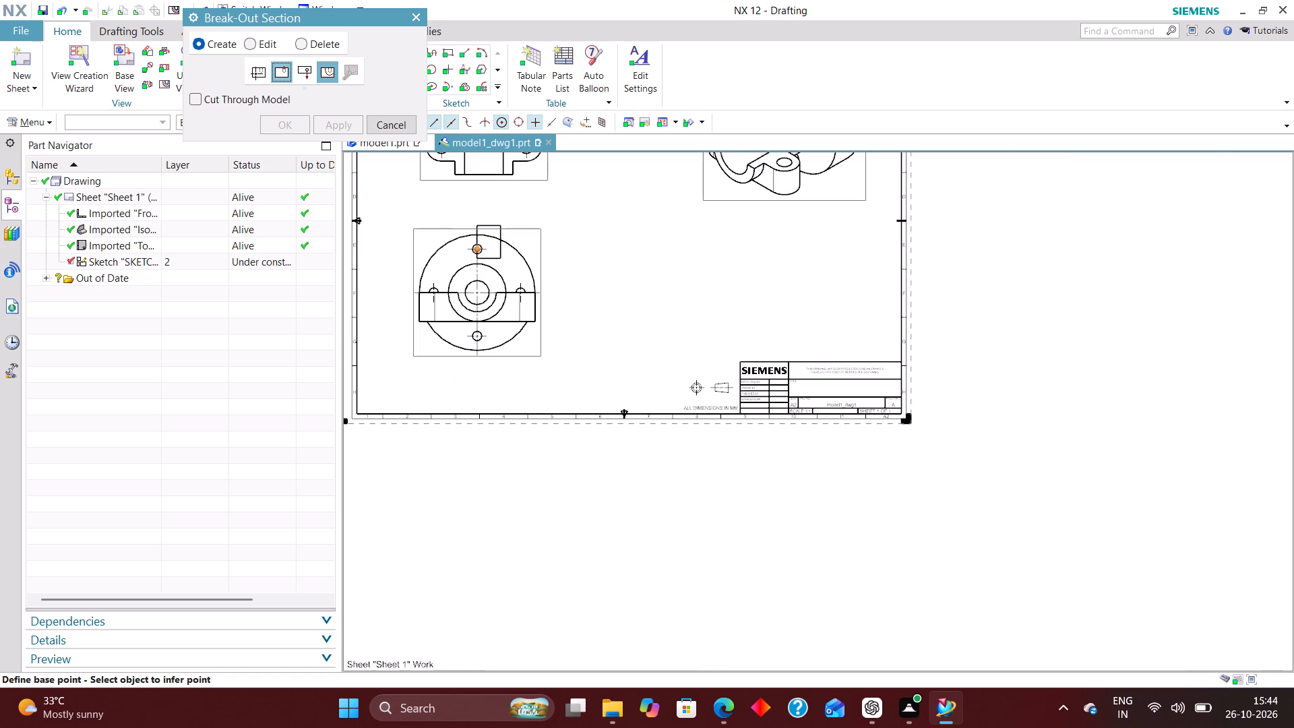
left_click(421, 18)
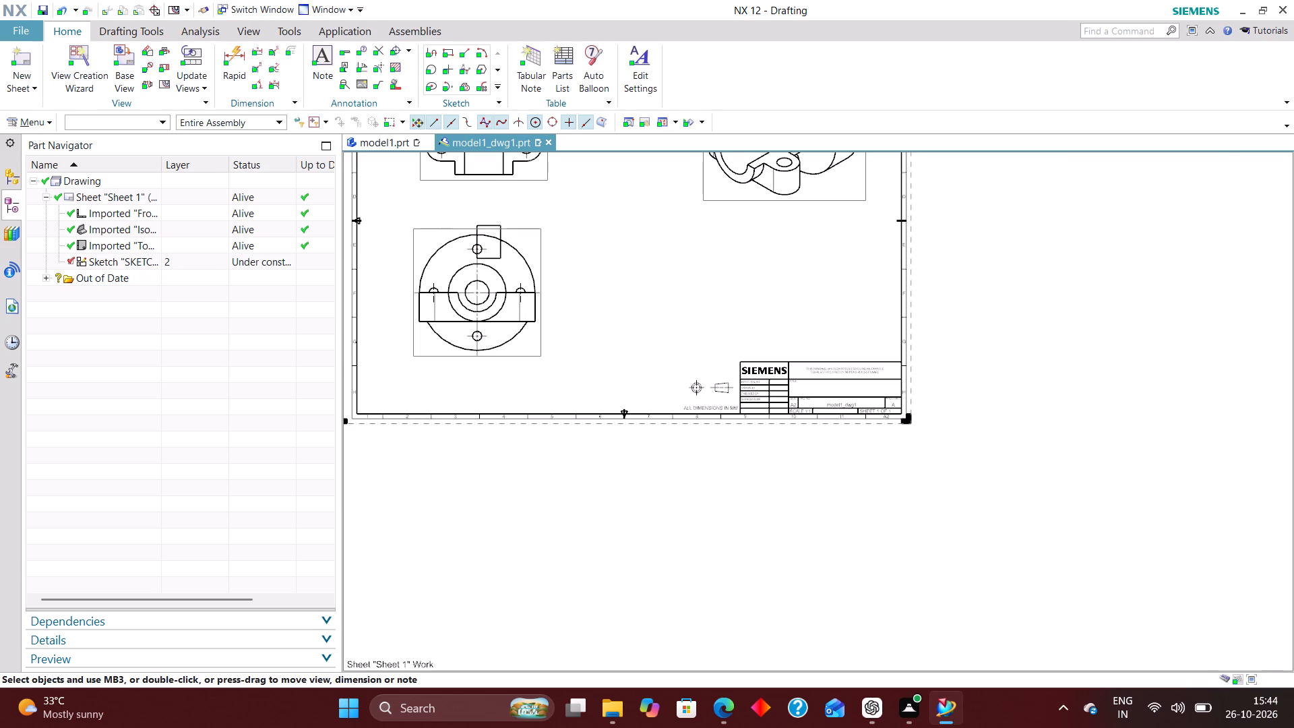
Restart the front view's break-out section with its base point at the upper flange hole's centre and extrusion vector along the central bore's axis.
left_click(169, 88)
scroll(529, 291, "down", 1)
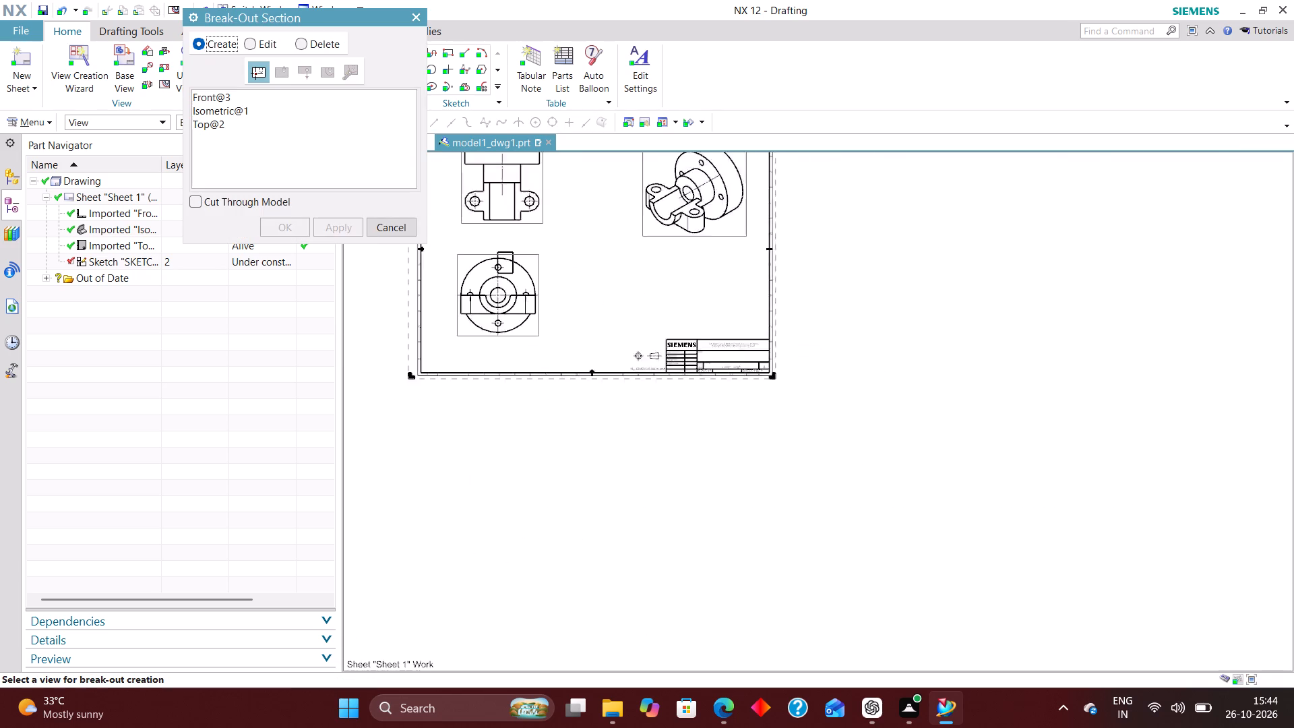
scroll(541, 308, "down", 2)
scroll(474, 257, "up", 7)
scroll(650, 332, "up", 3)
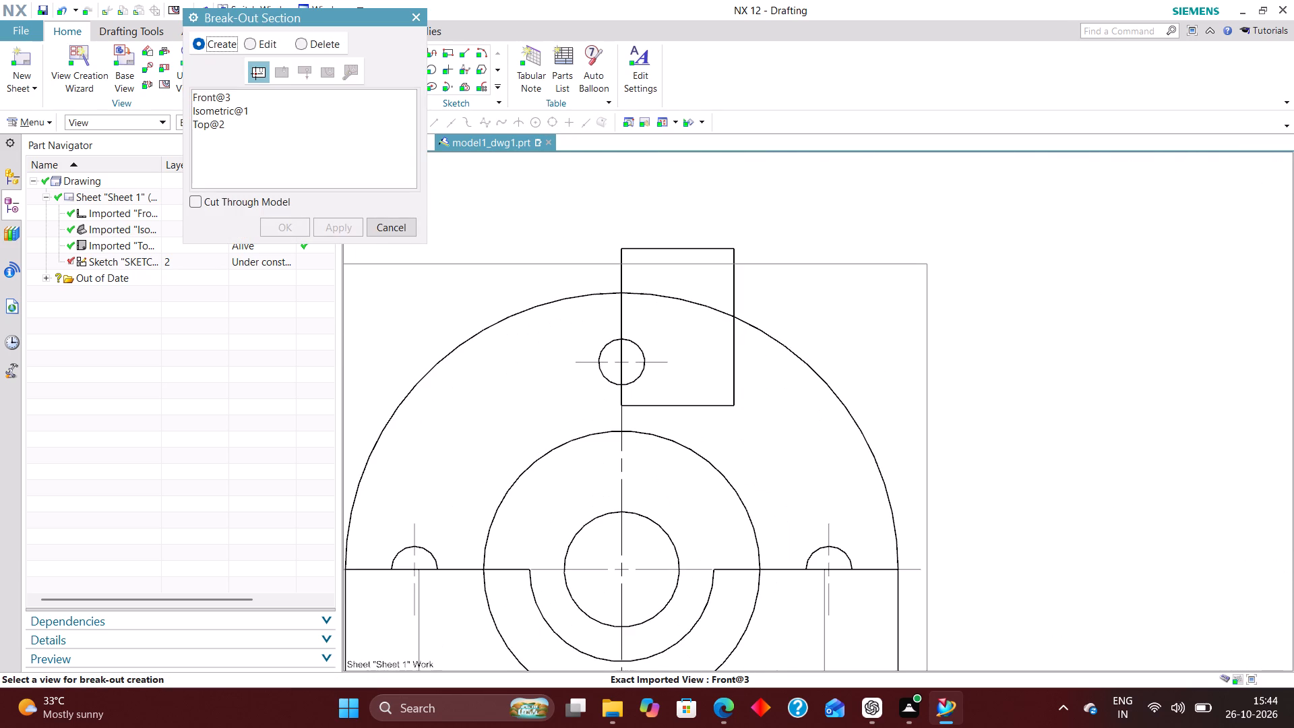
left_click(764, 260)
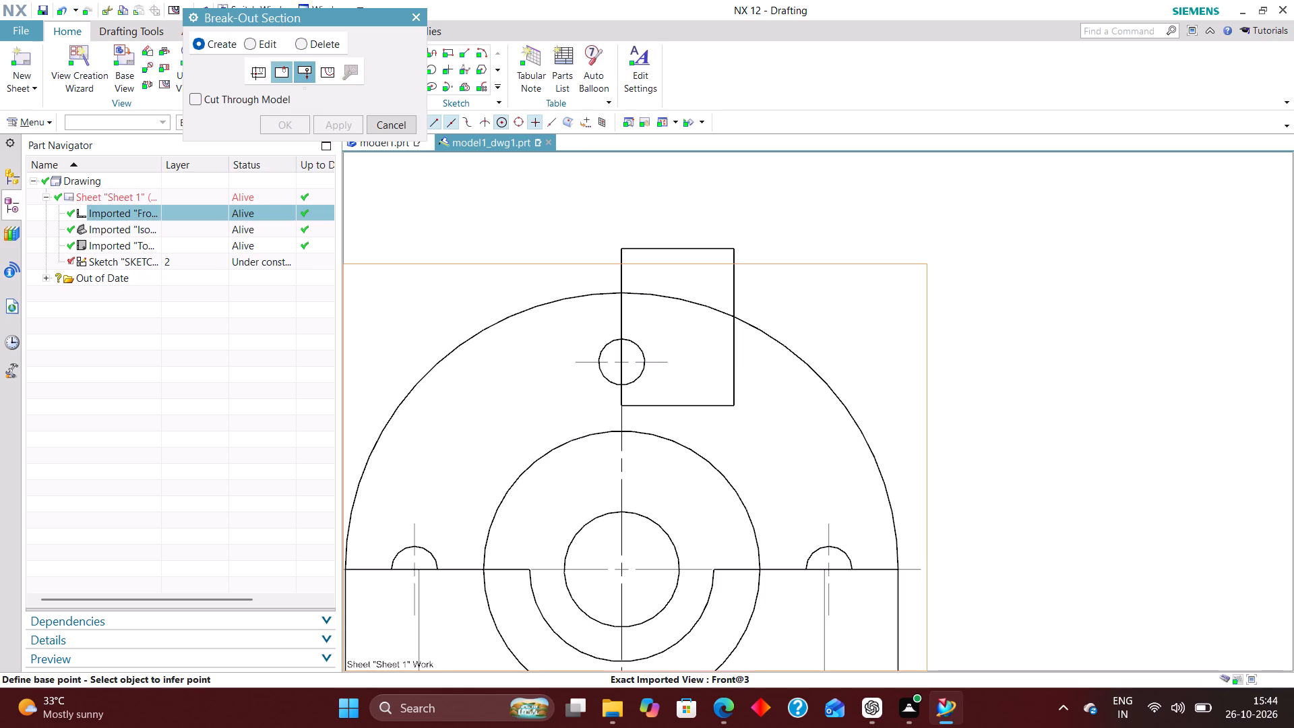
left_click(619, 361)
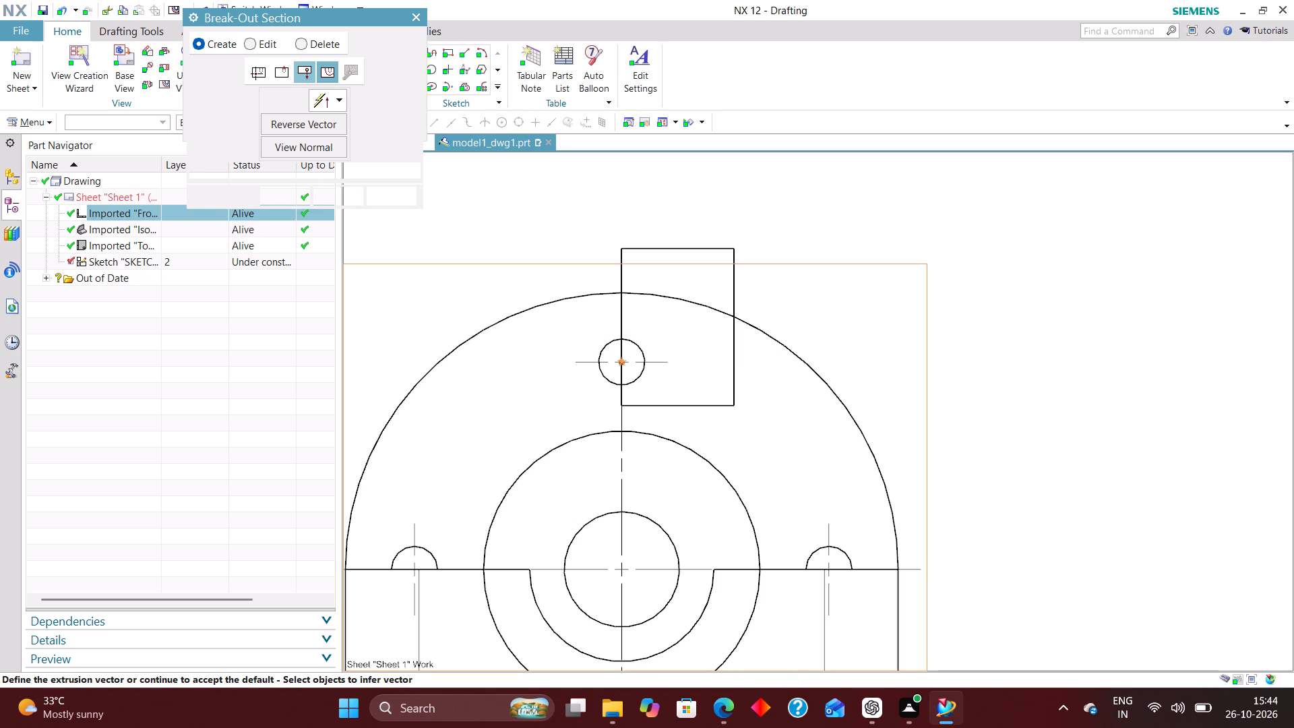
scroll(584, 376, "down", 5)
scroll(635, 452, "down", 2)
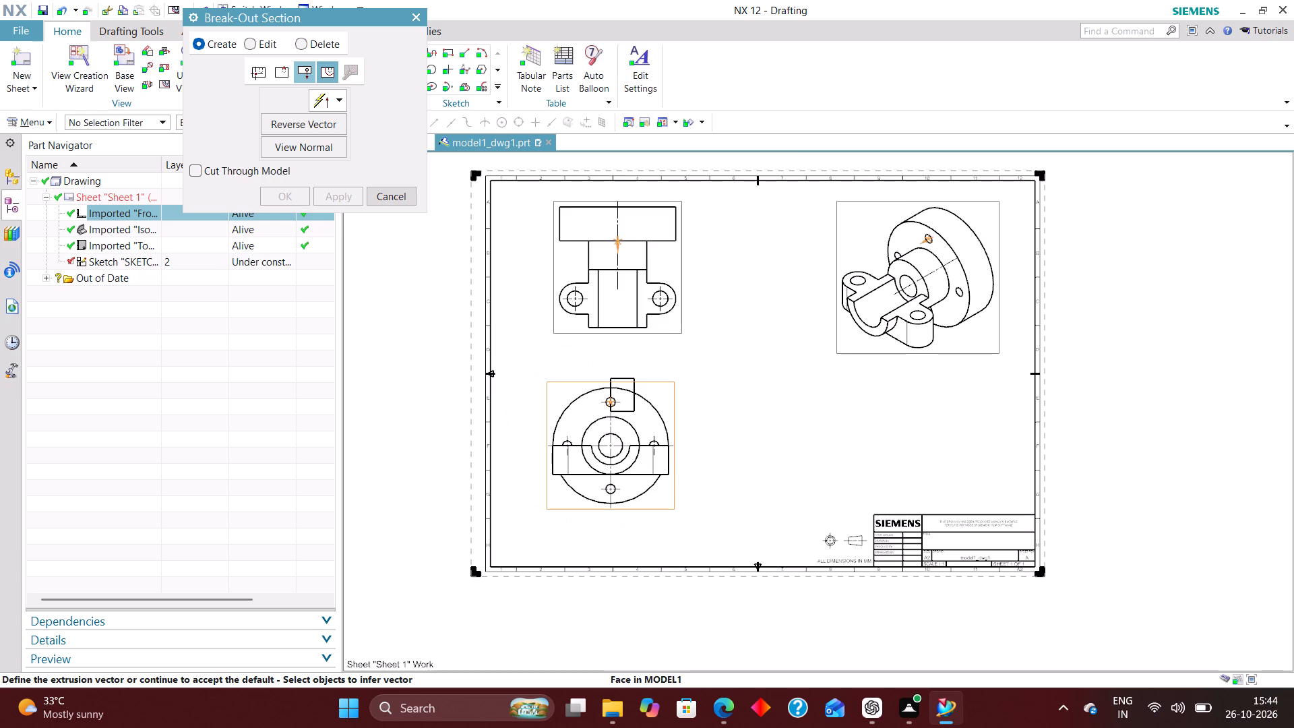
scroll(905, 297, "up", 2)
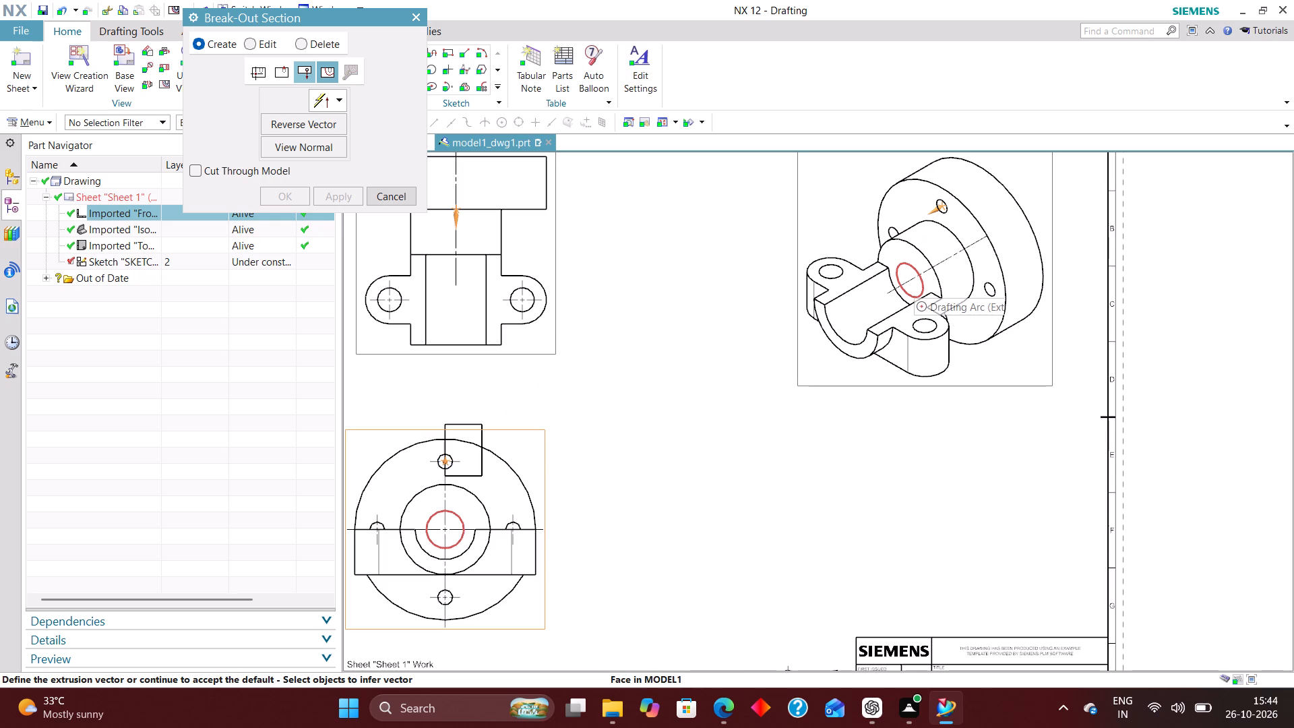
left_click(915, 280)
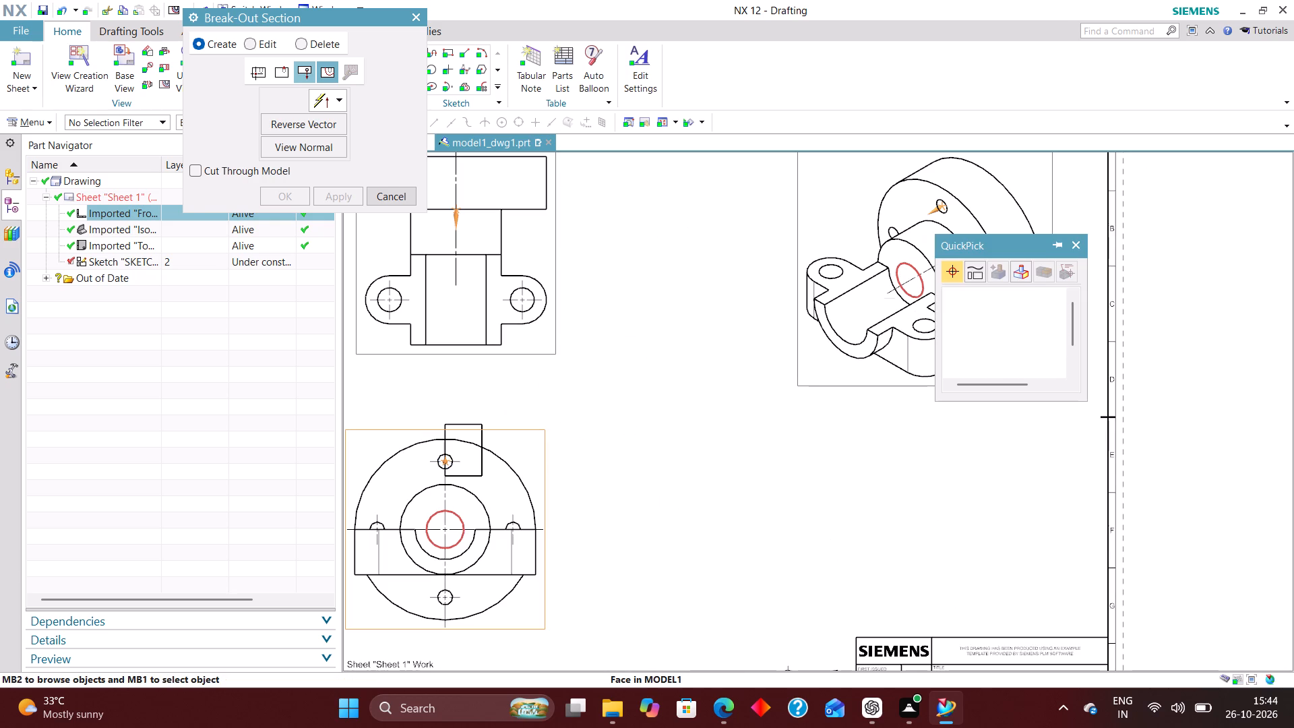
left_click(992, 290)
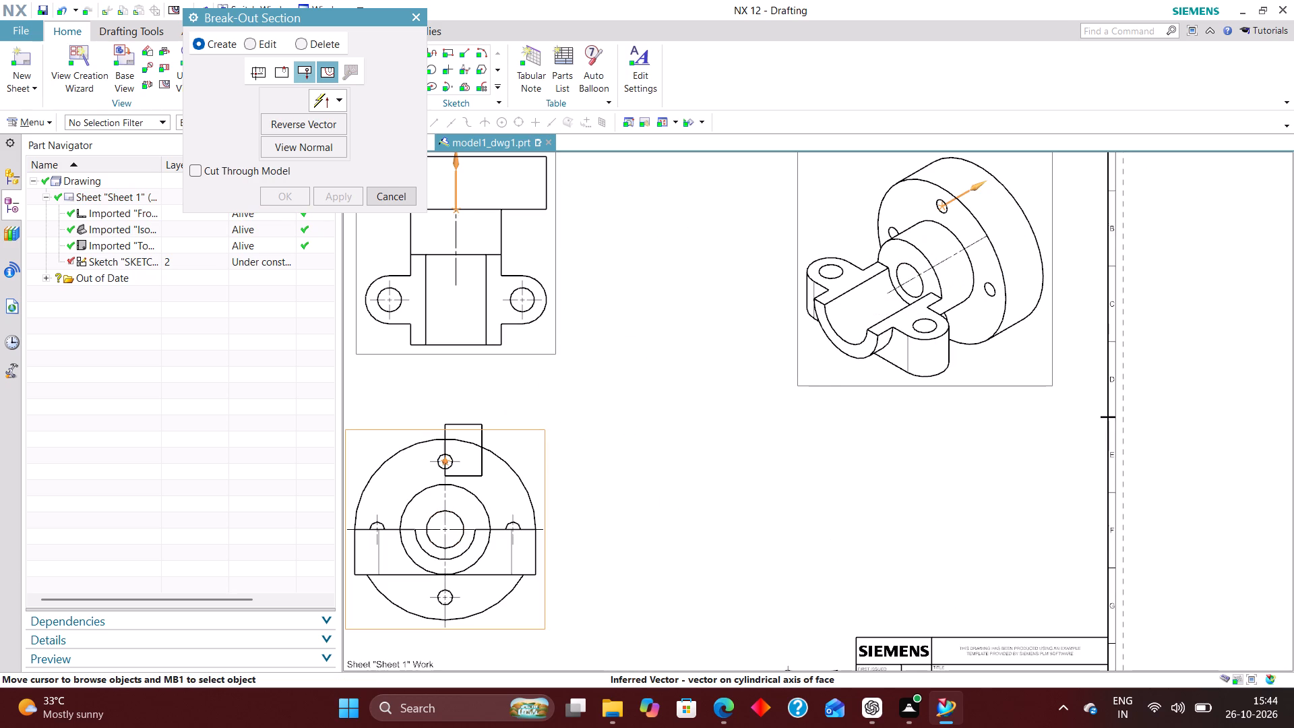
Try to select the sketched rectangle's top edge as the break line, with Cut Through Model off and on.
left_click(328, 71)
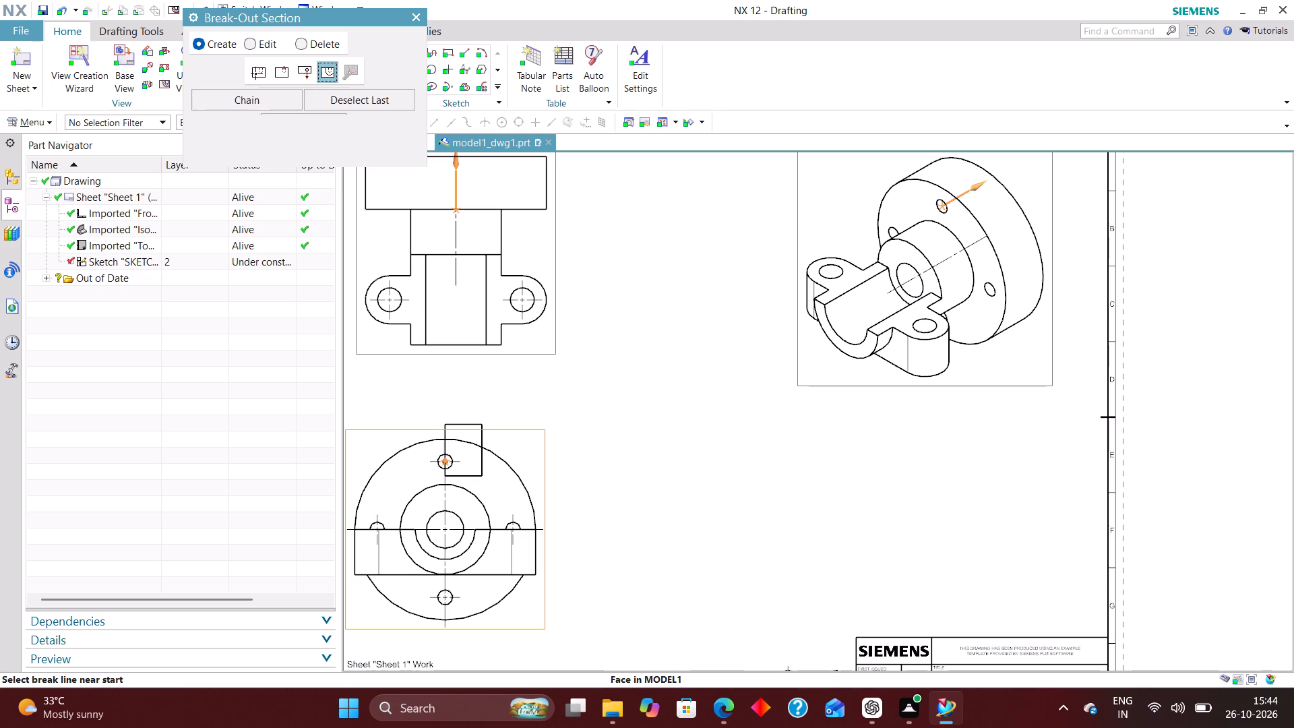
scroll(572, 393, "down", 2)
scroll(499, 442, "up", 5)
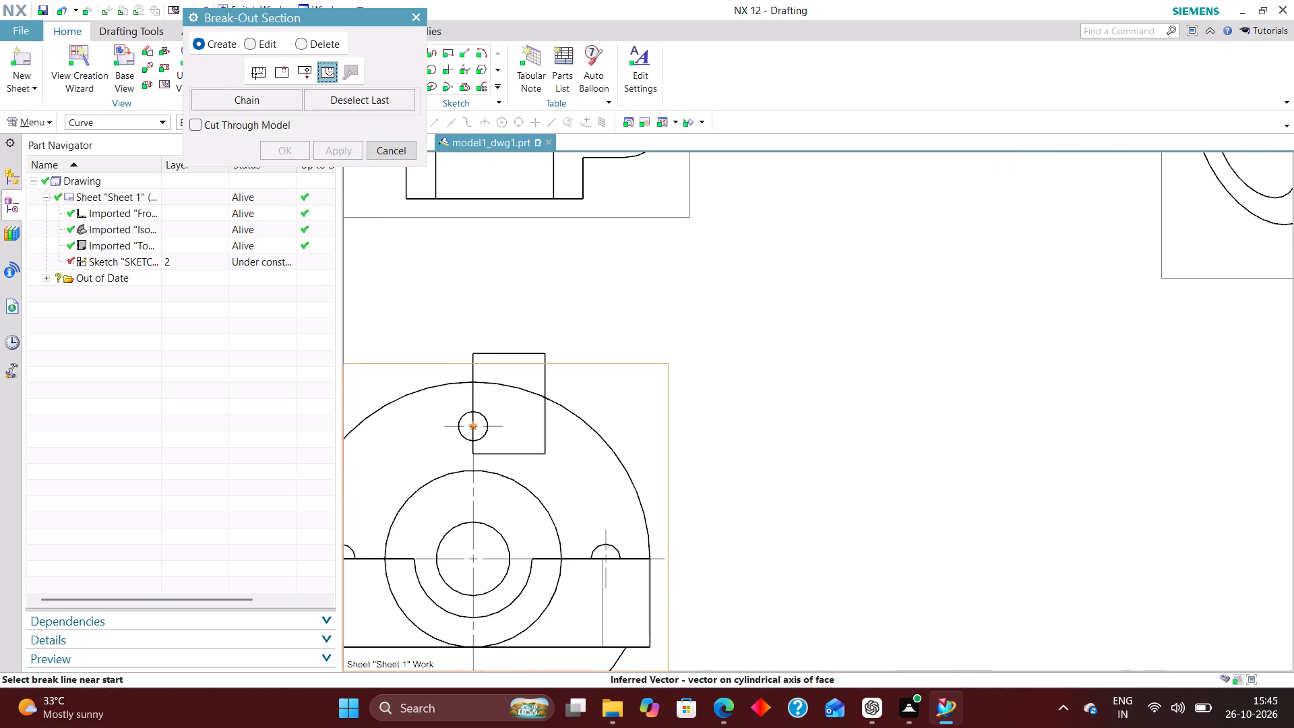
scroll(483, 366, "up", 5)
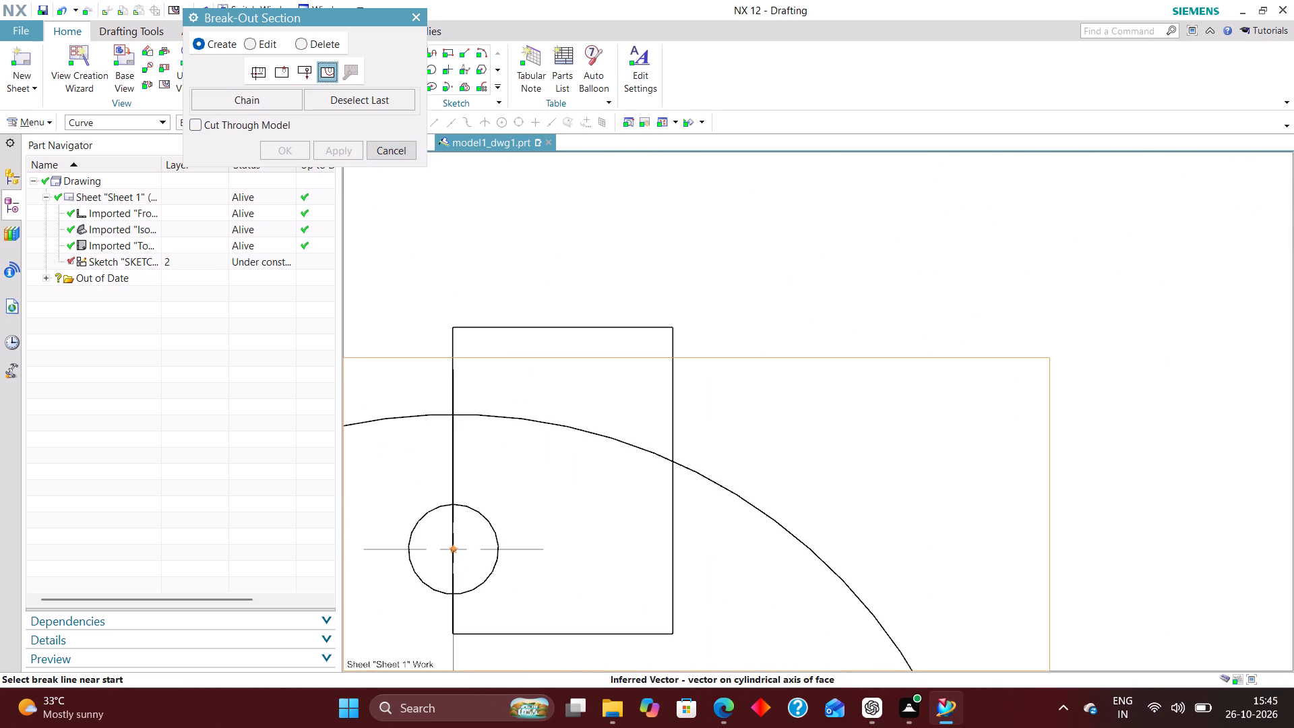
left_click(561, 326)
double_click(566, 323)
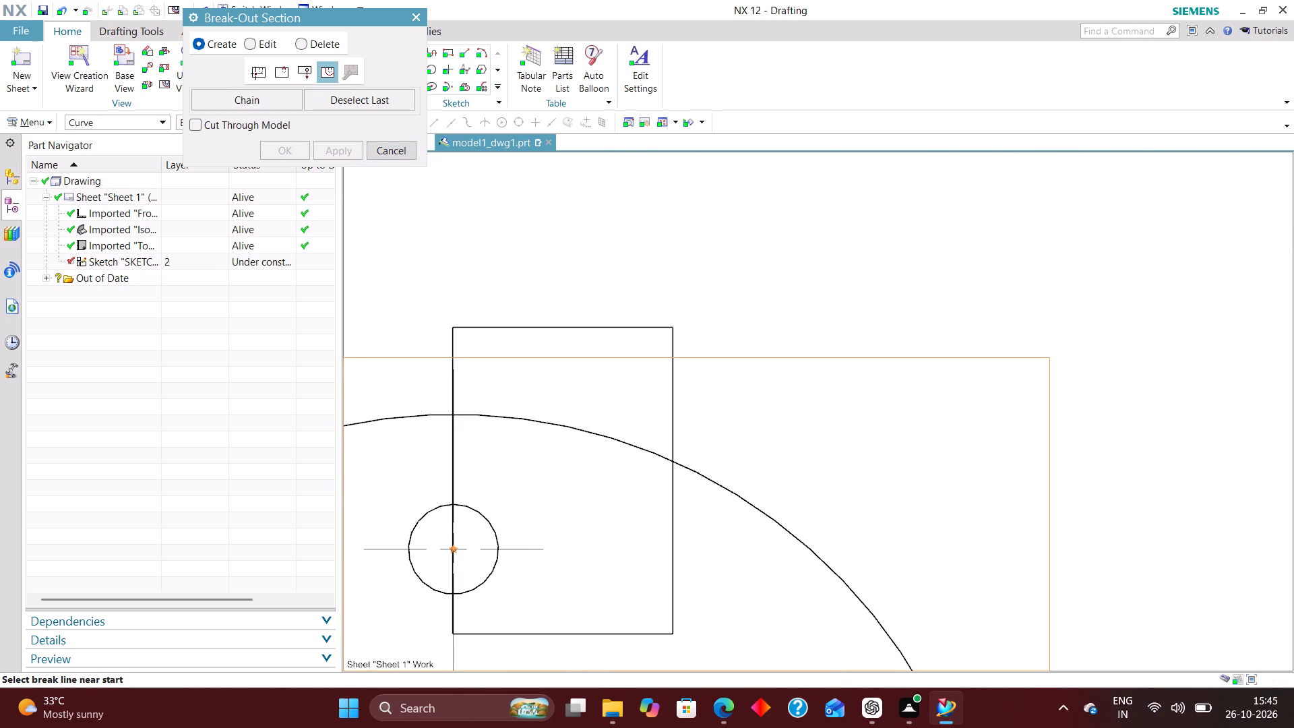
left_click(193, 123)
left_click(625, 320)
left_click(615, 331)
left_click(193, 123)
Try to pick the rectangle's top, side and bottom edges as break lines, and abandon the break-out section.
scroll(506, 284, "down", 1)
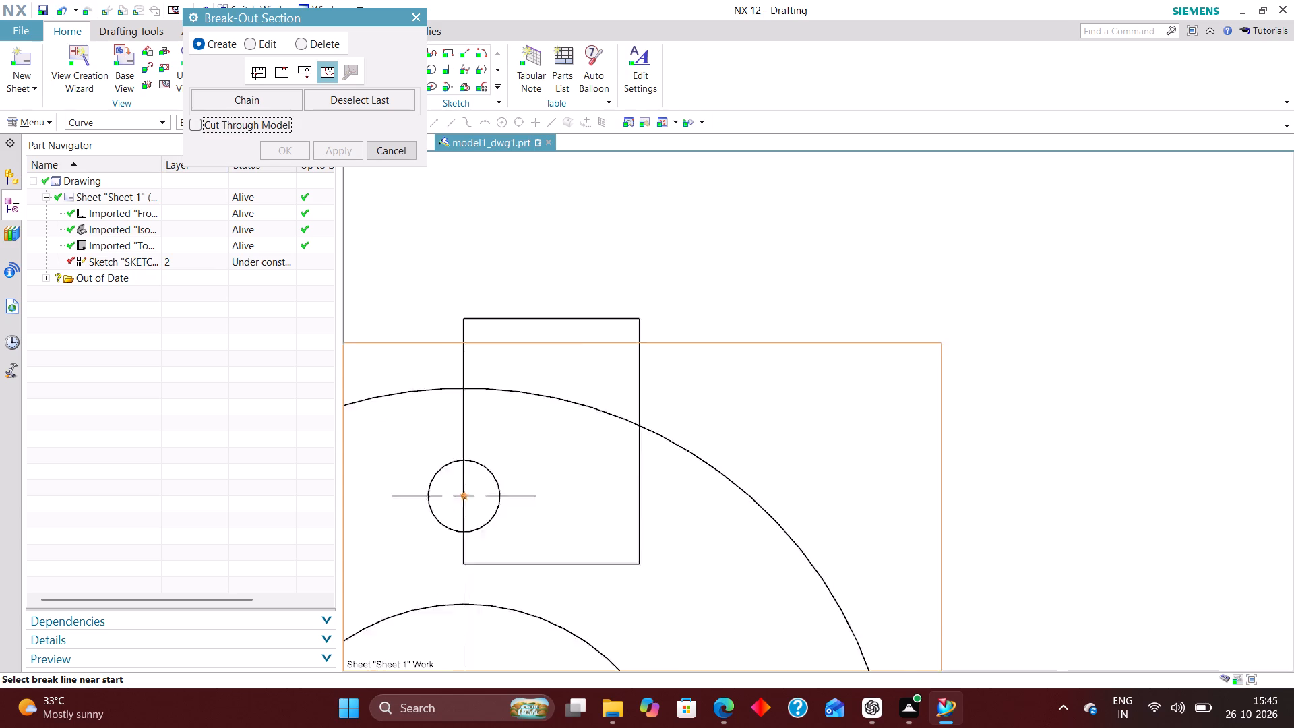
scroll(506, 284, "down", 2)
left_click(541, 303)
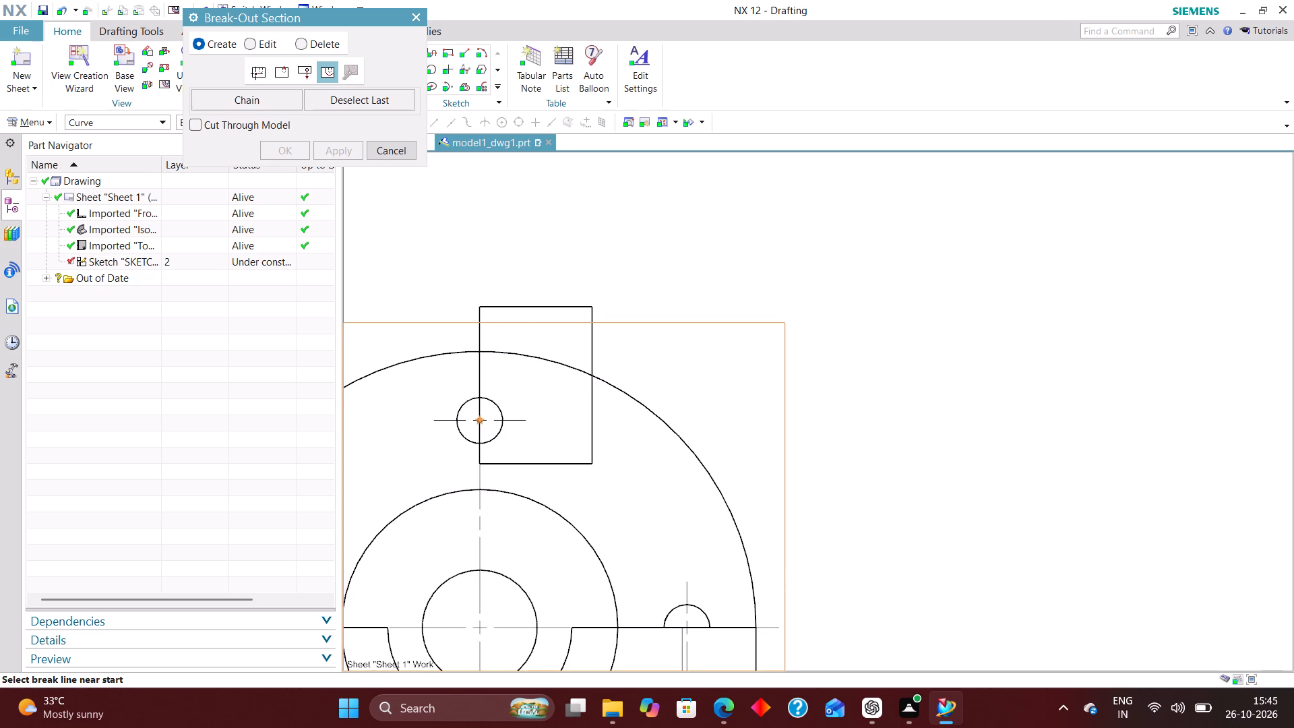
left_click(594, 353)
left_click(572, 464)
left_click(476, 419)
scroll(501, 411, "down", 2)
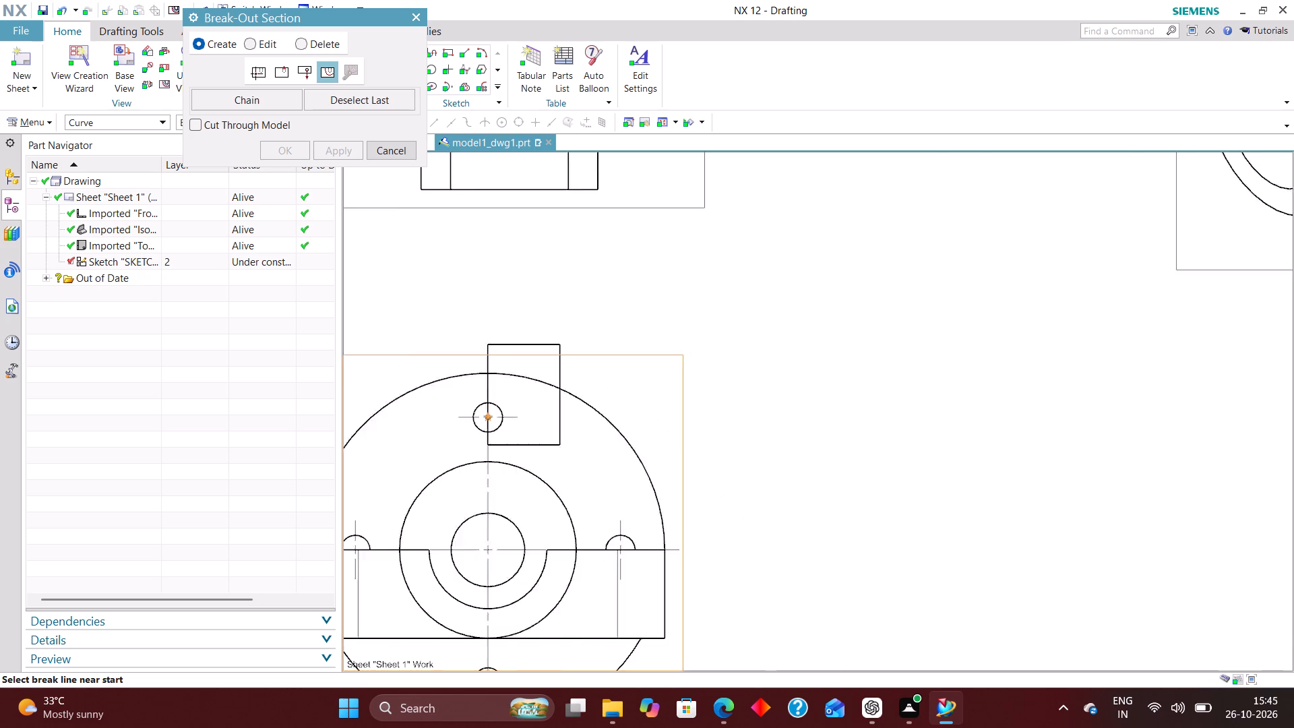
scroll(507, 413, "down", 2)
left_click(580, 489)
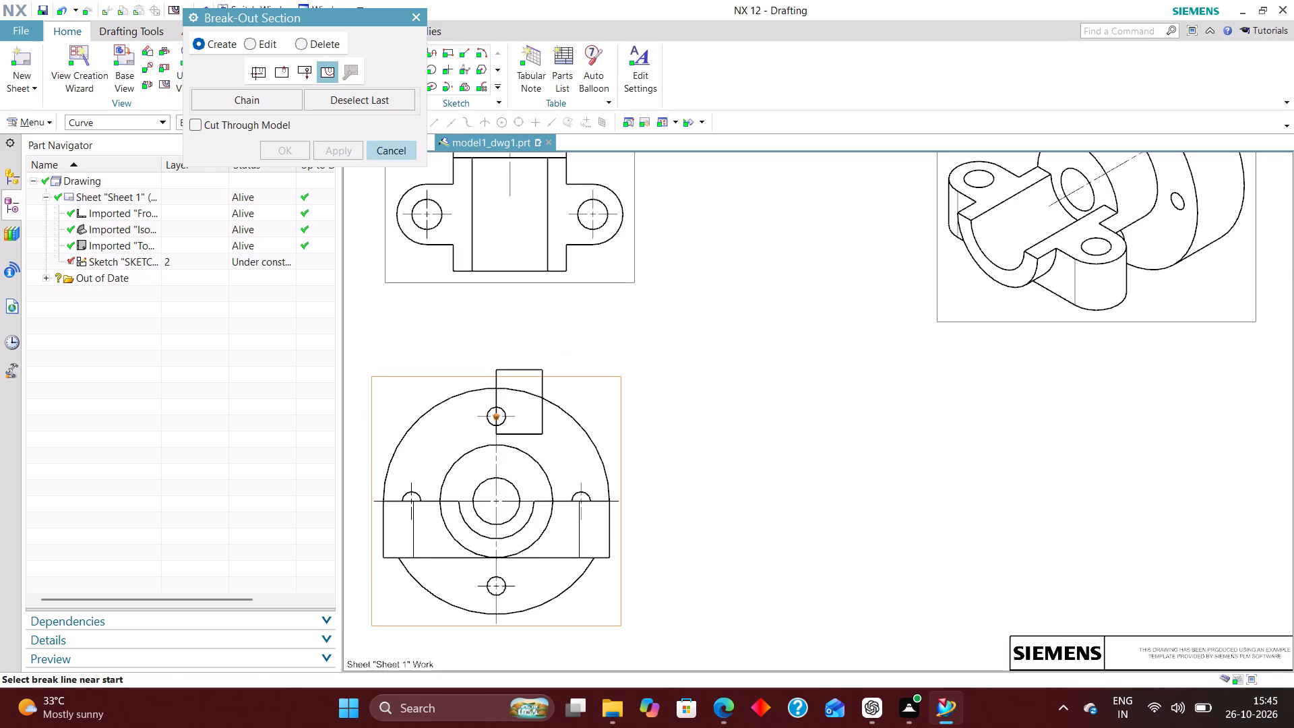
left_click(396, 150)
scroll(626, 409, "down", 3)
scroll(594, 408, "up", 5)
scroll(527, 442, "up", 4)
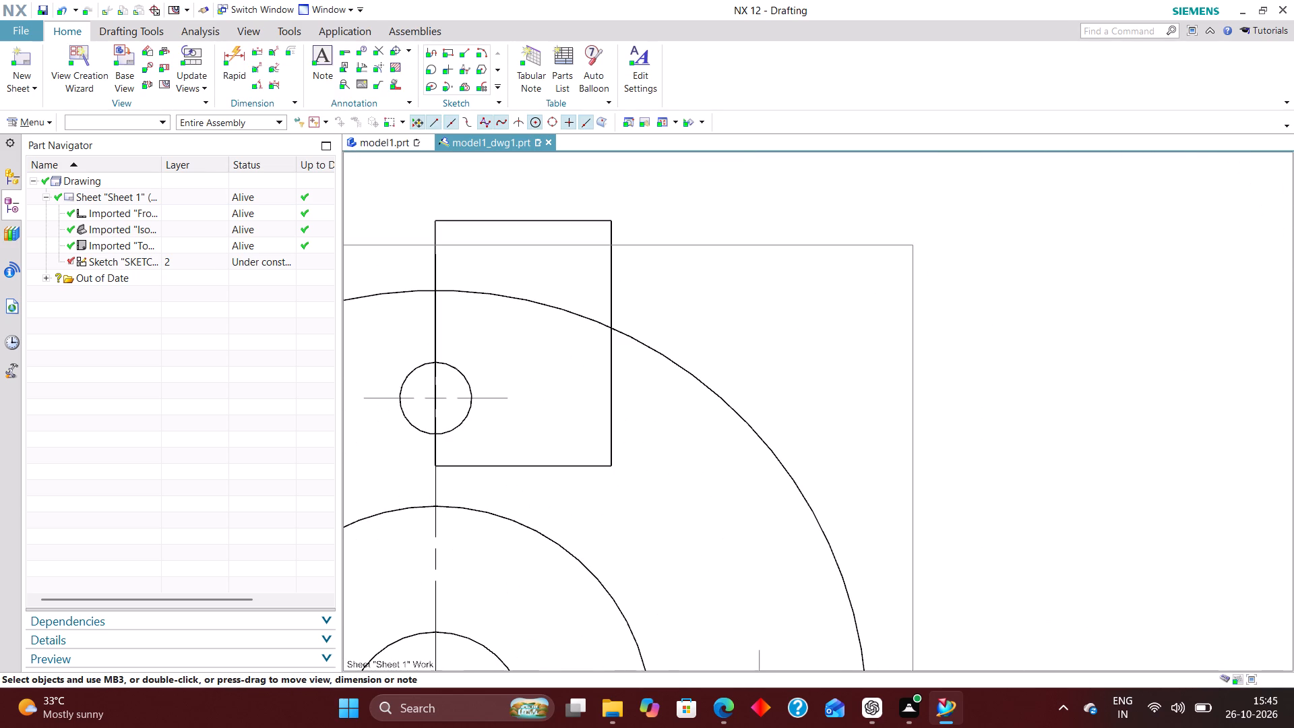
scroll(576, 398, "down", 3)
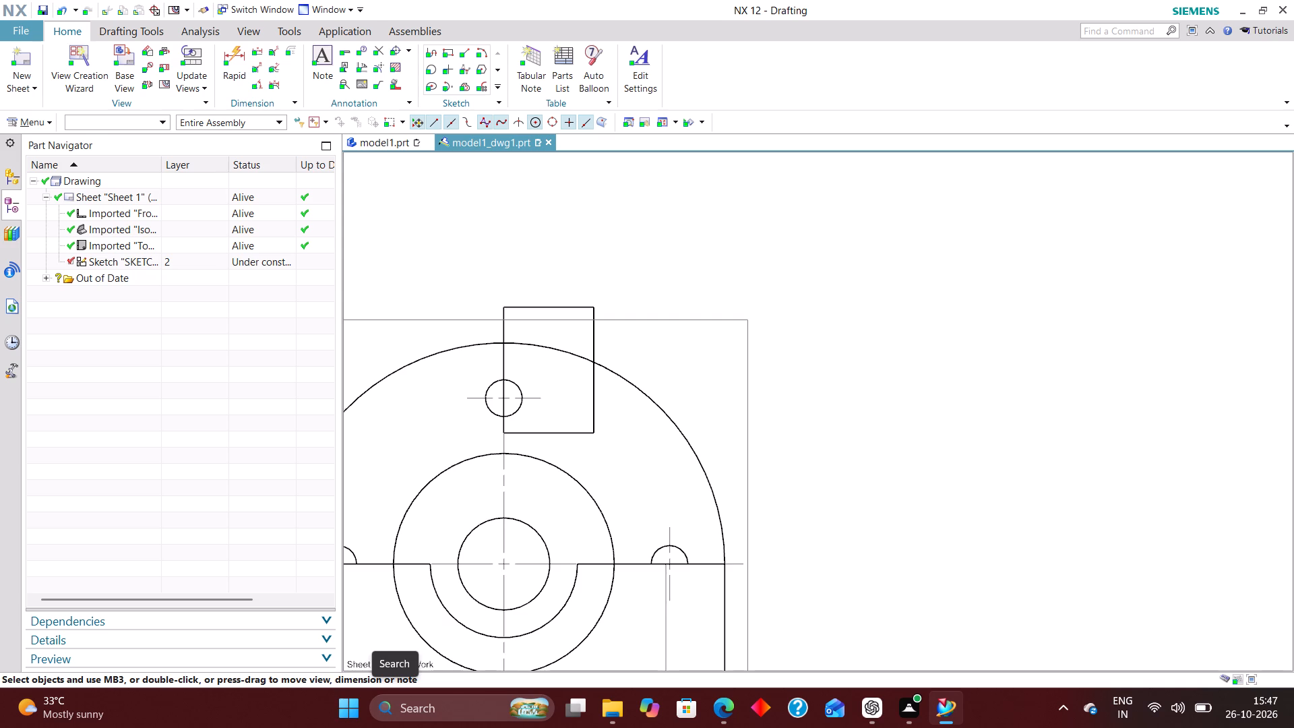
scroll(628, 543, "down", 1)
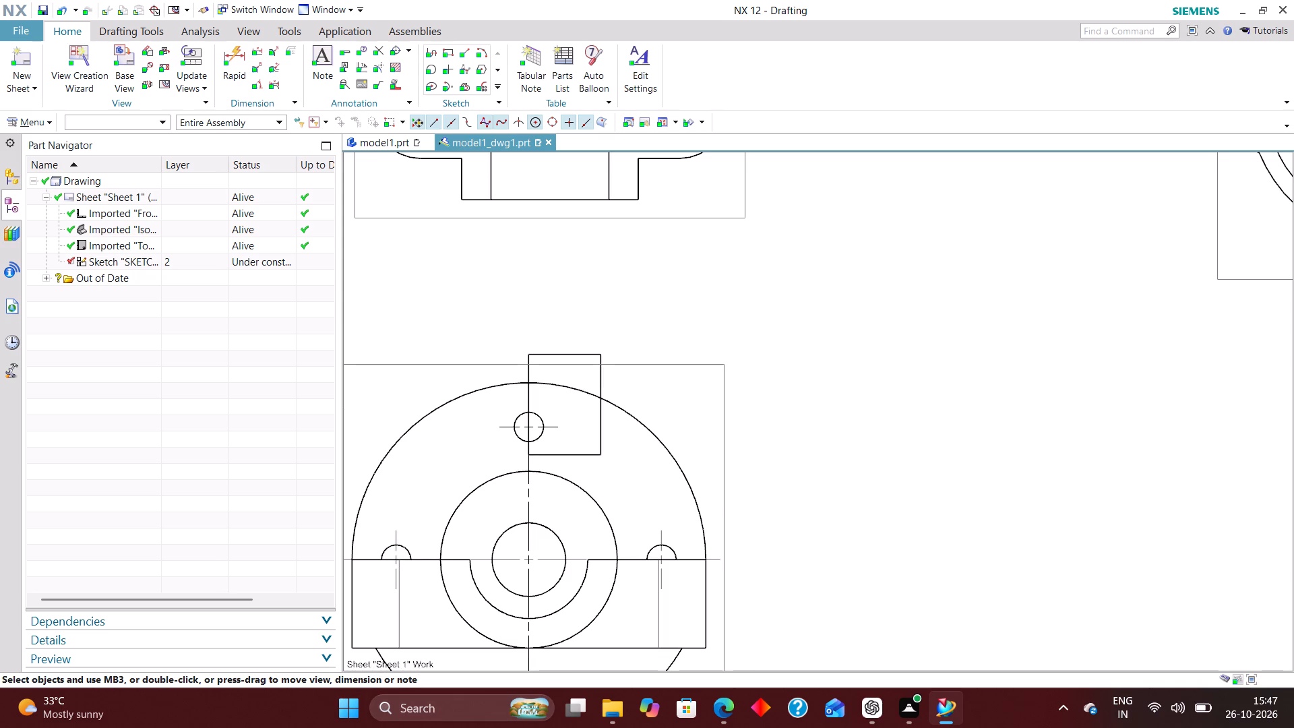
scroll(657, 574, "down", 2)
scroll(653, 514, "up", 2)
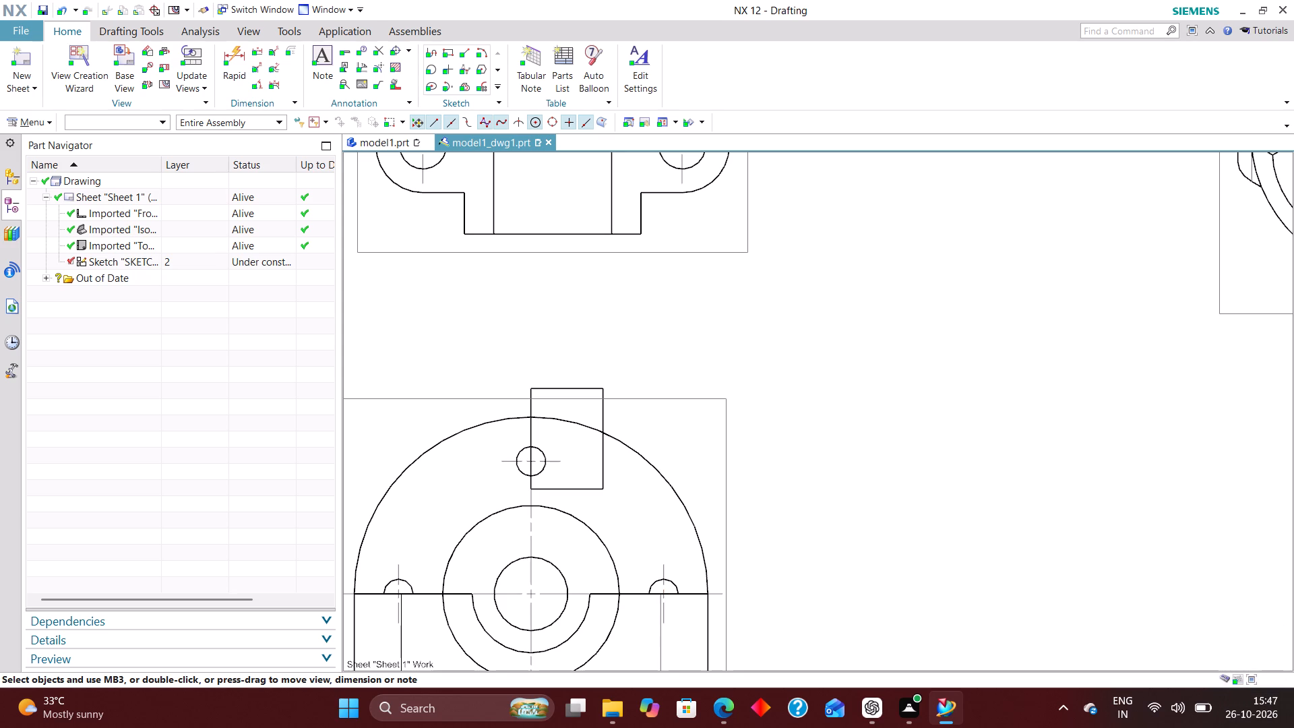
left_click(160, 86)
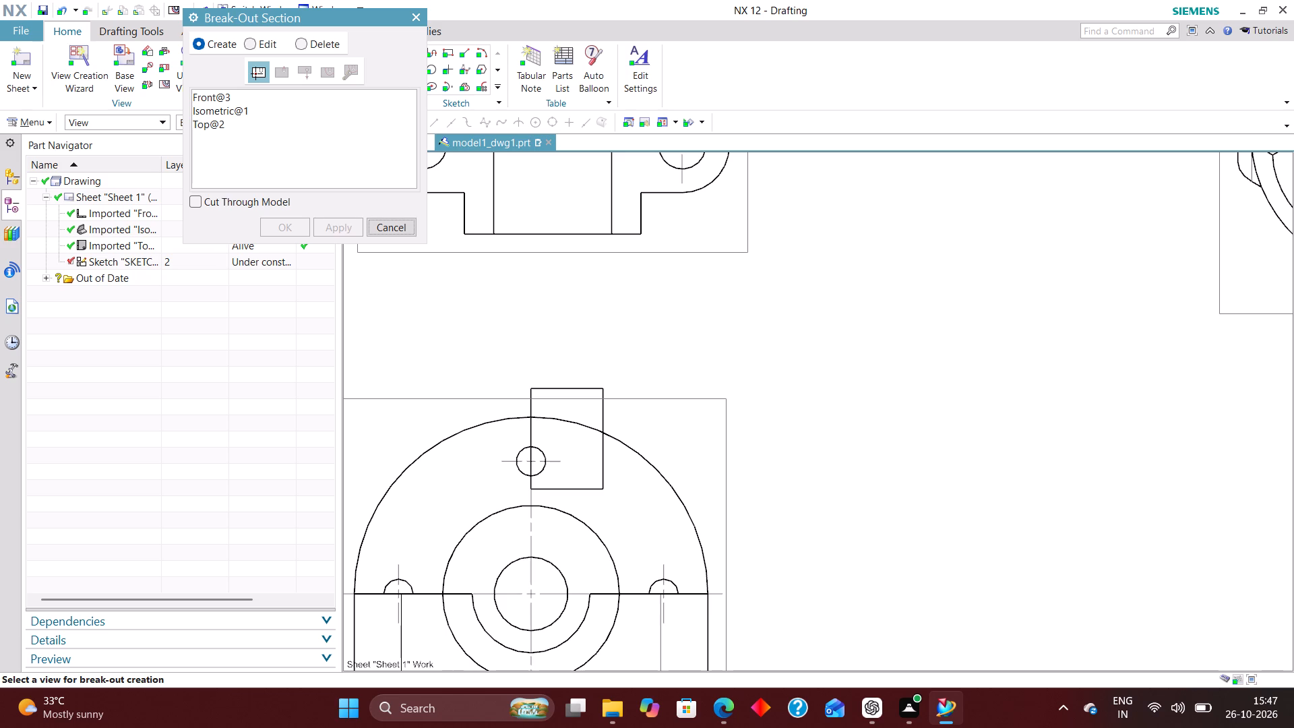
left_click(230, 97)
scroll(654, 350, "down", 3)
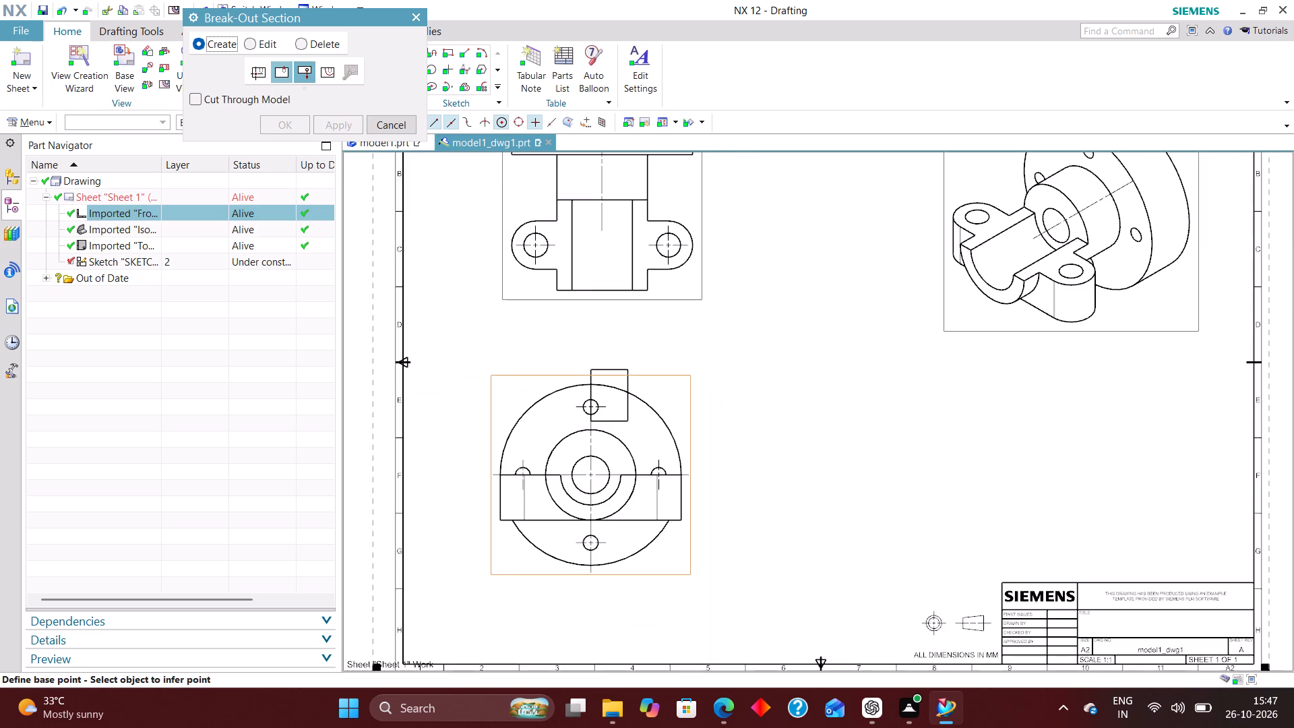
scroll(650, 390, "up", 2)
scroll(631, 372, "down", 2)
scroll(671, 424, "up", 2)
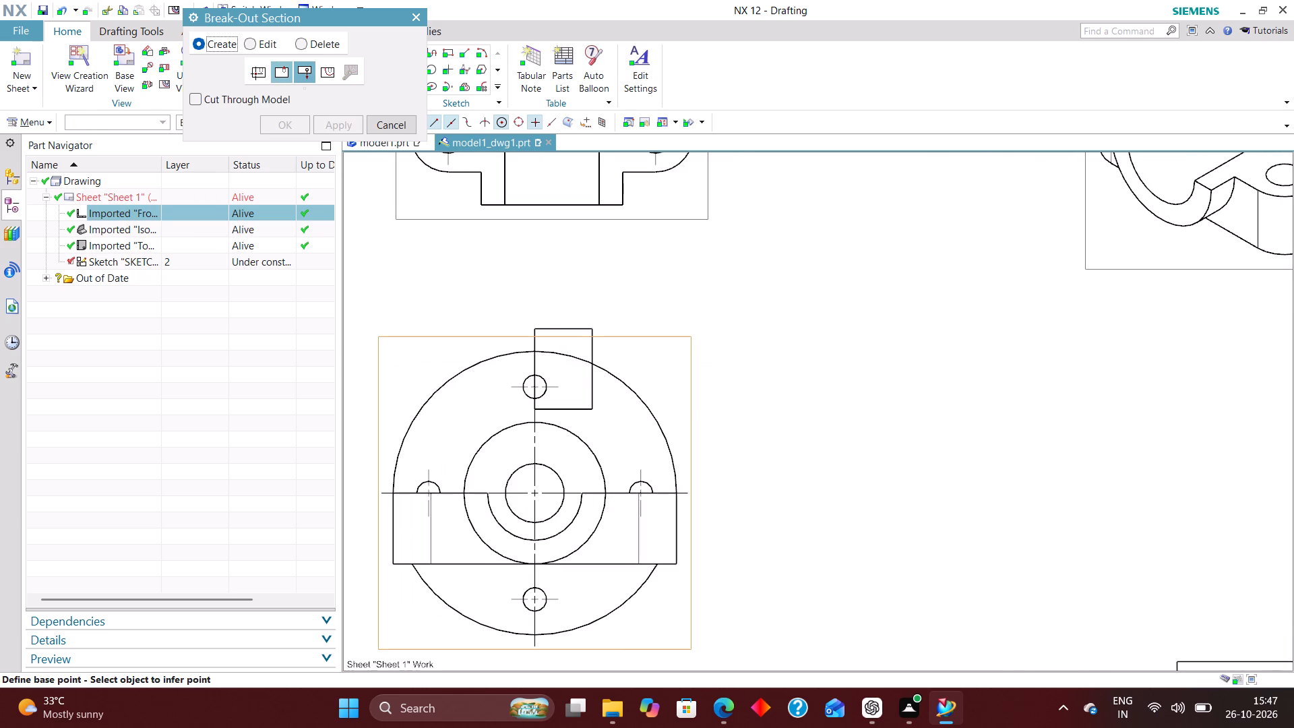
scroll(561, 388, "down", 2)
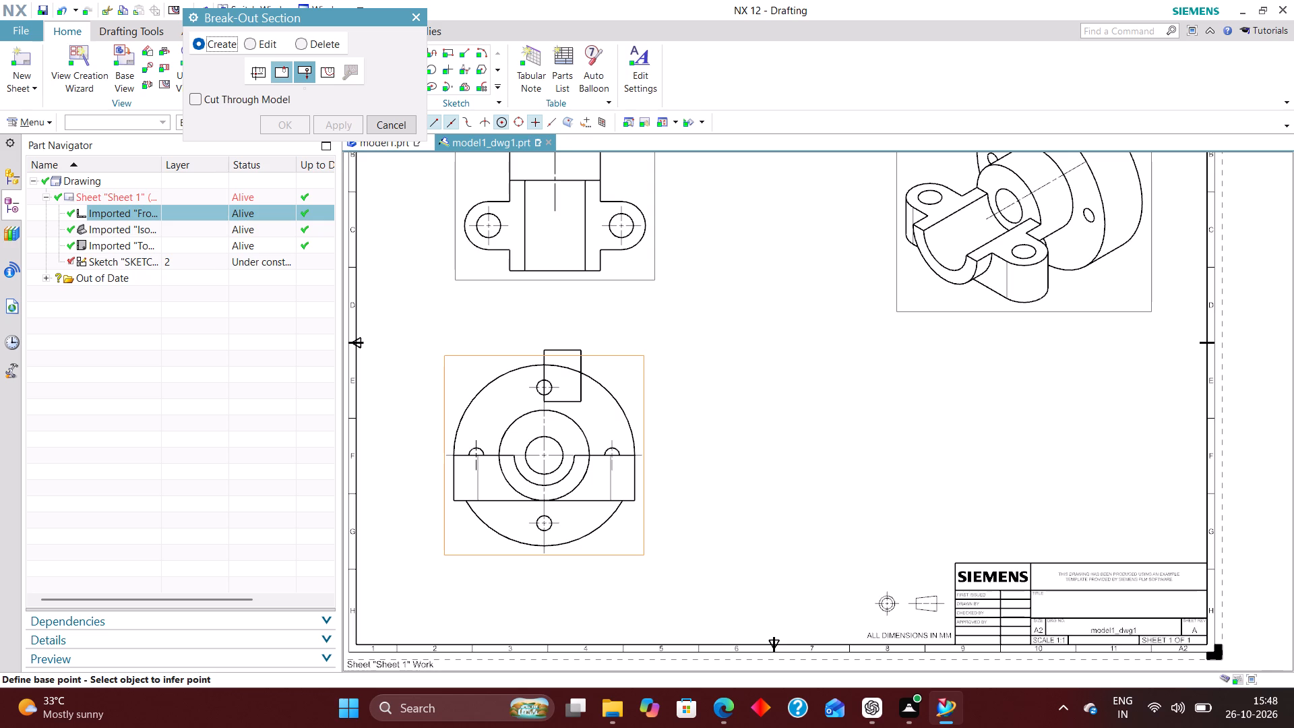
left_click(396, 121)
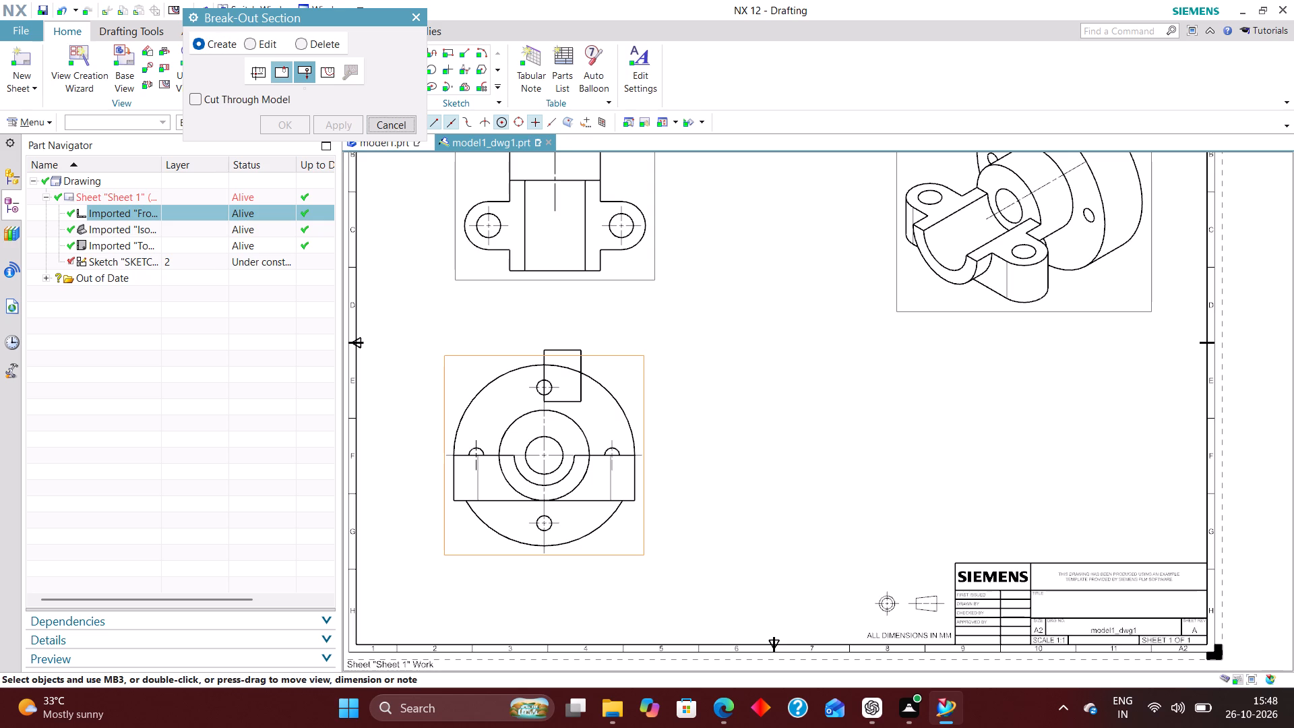
Delete the sketched rectangle beside the upper flange hole in the front view.
scroll(534, 334, "up", 7)
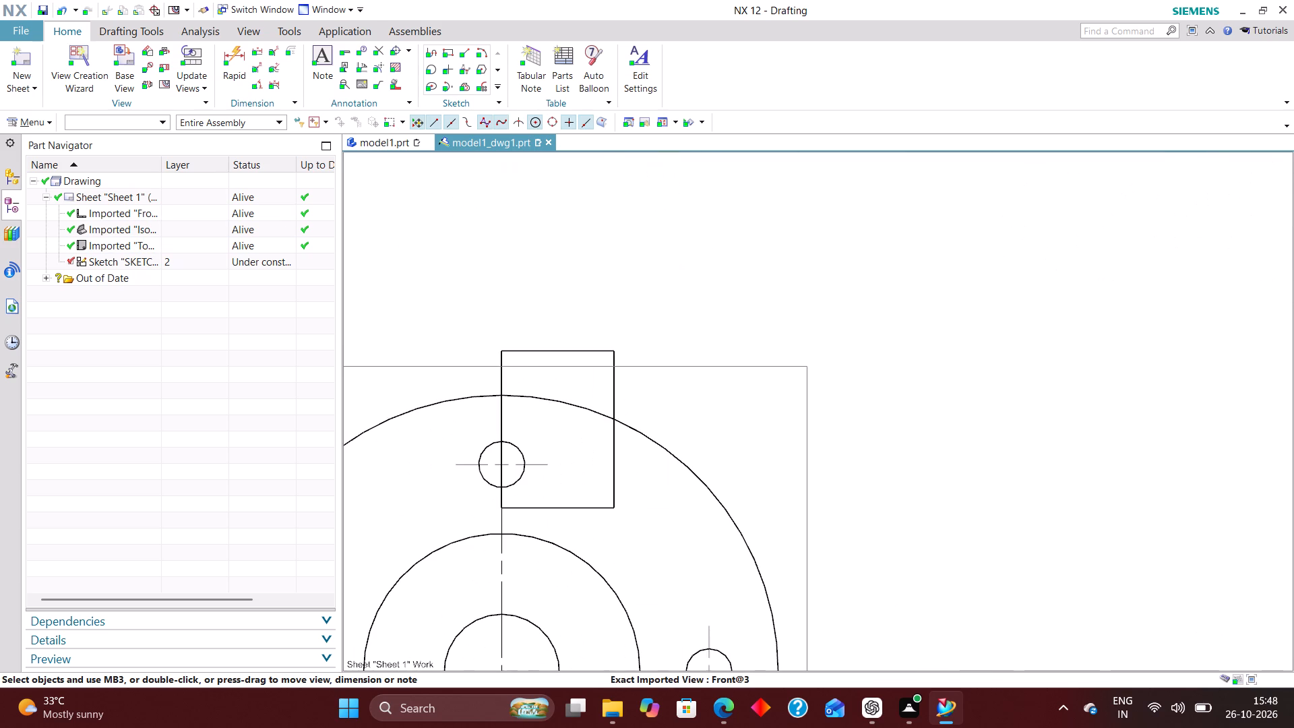
right_click_drag(580, 348, 448, 342)
scroll(538, 340, "down", 3)
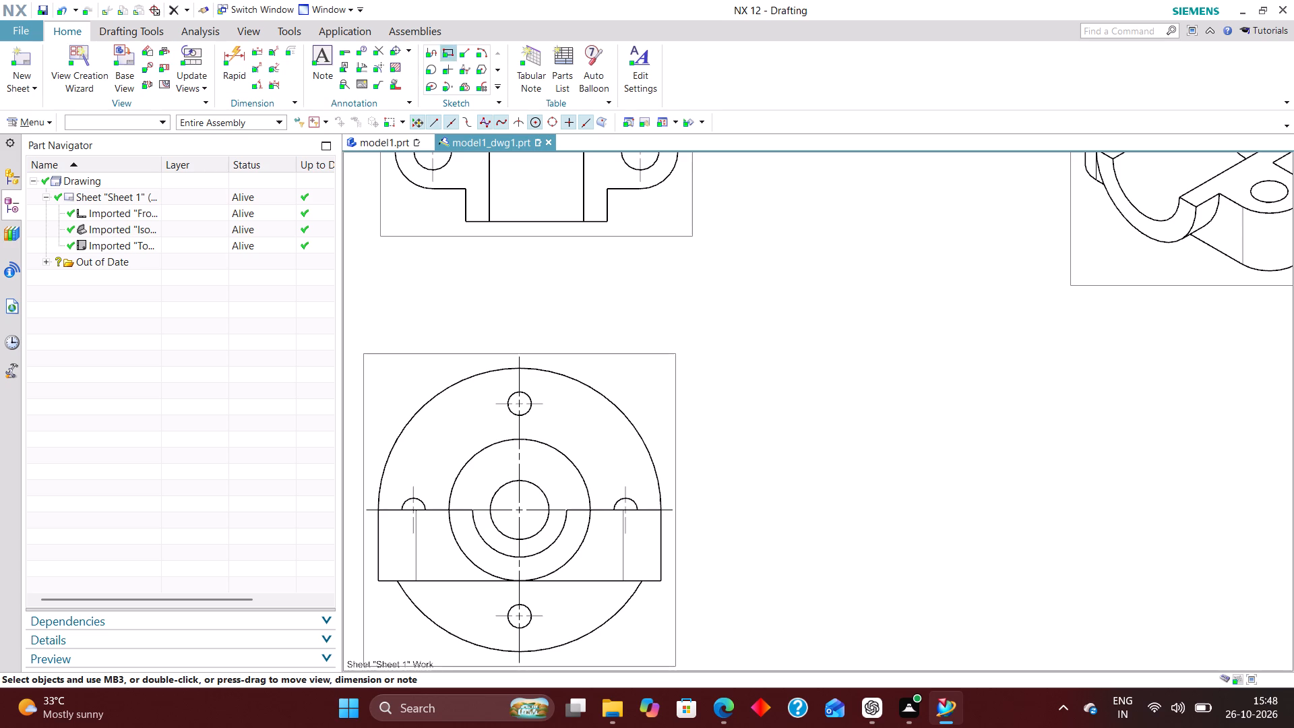
Start a stand-alone section line on the front view and sketch a near-vertical line about 40 mm long through the upper flange hole.
left_click(166, 49)
scroll(495, 428, "up", 2)
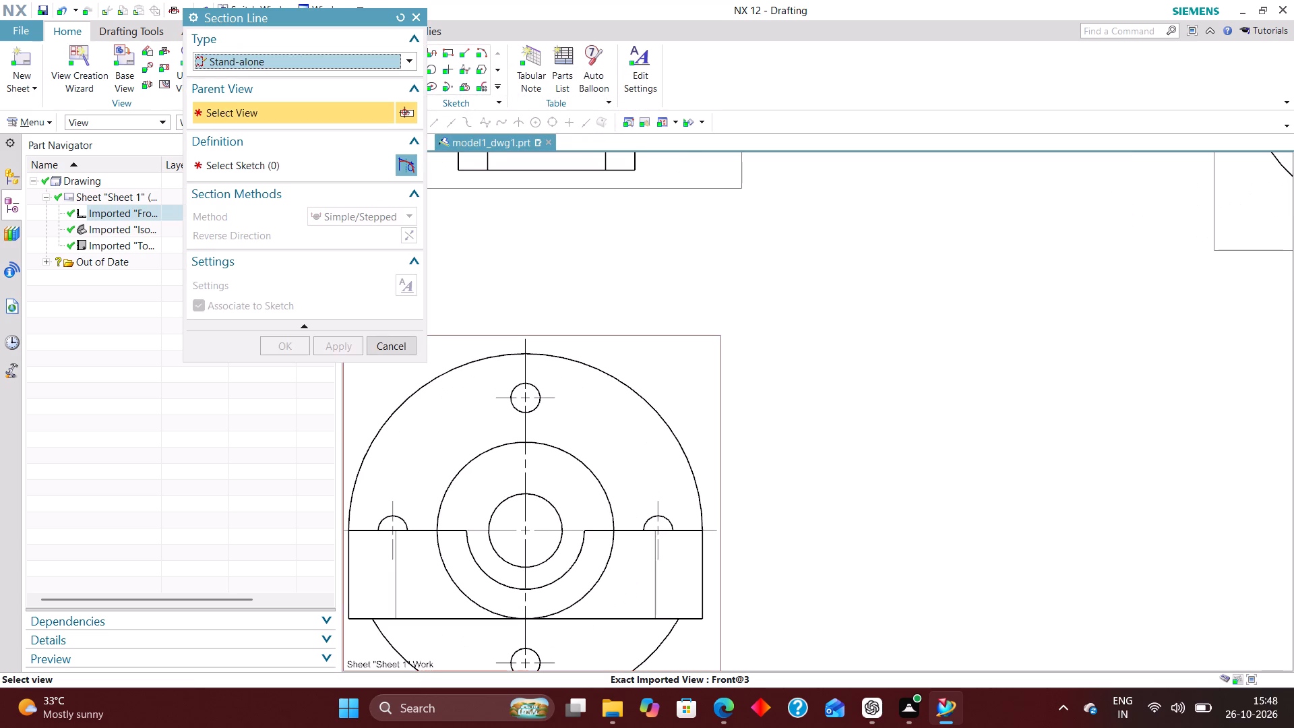
scroll(526, 425, "up", 2)
left_click(520, 234)
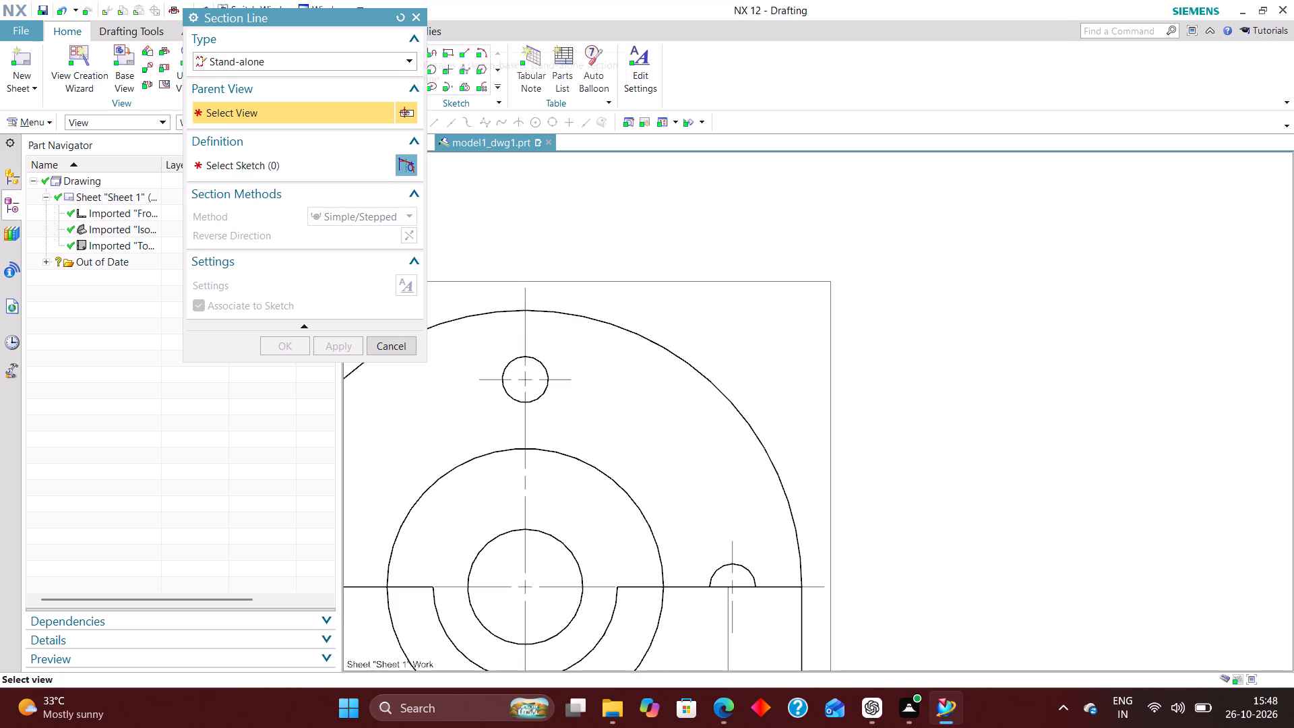
left_click(616, 282)
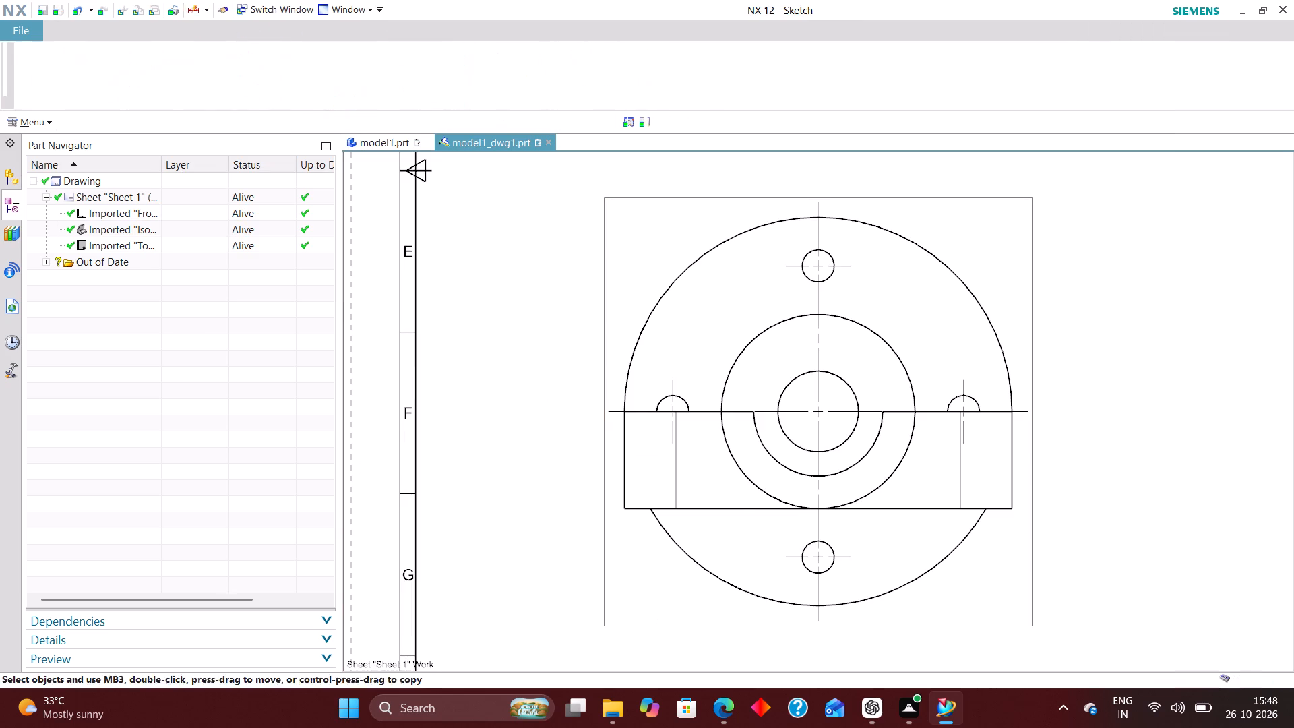
scroll(490, 374, "down", 2)
scroll(771, 385, "down", 3)
scroll(811, 338, "up", 4)
scroll(677, 277, "up", 3)
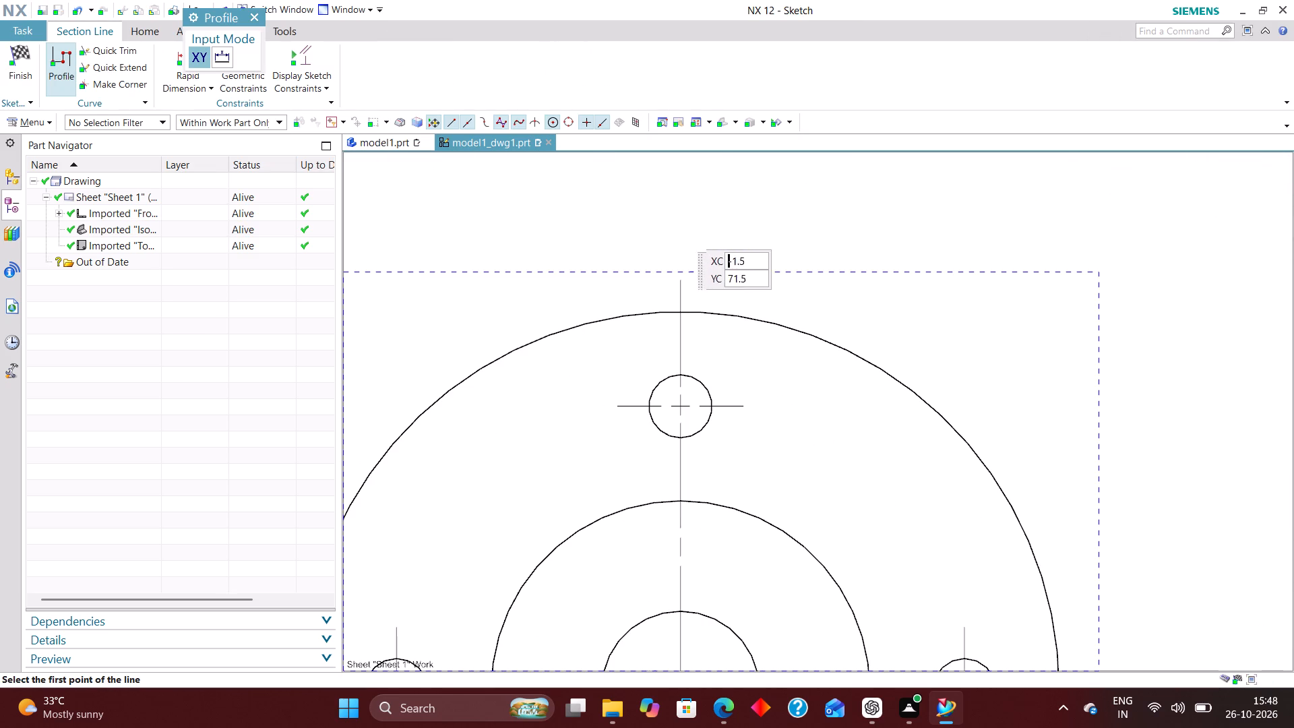
left_click(676, 202)
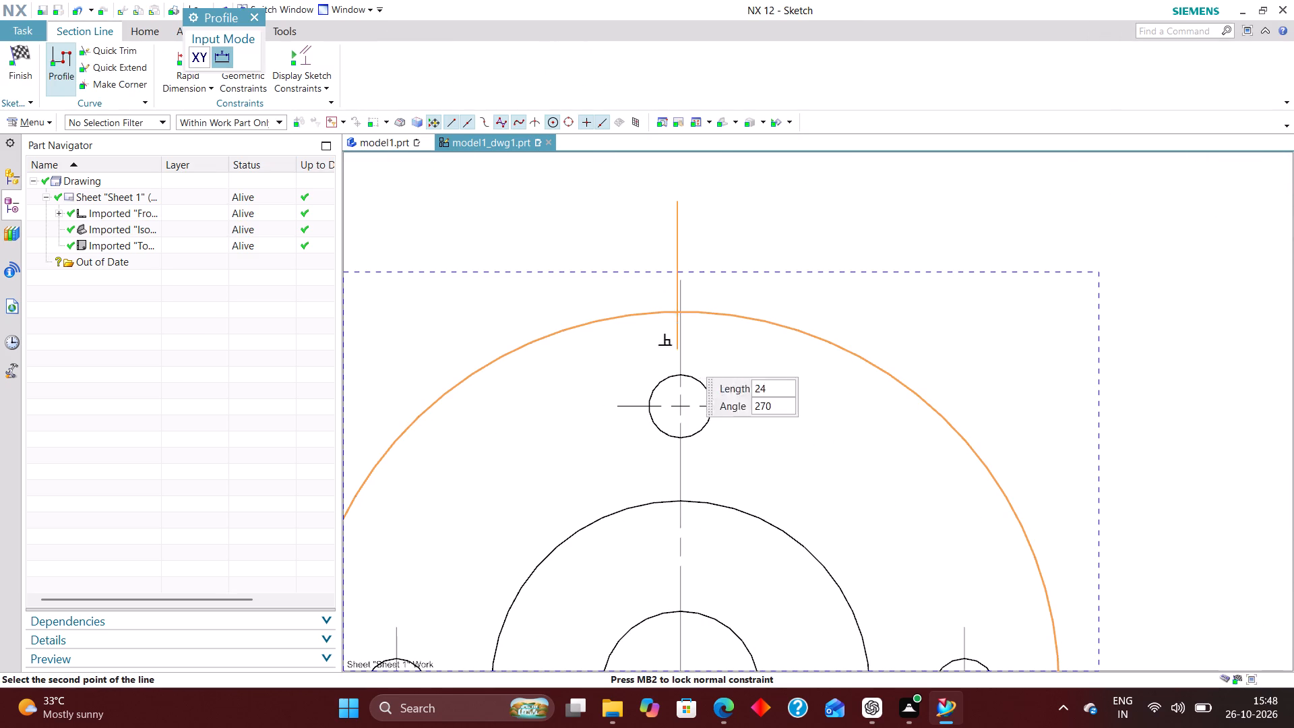
left_click(687, 455)
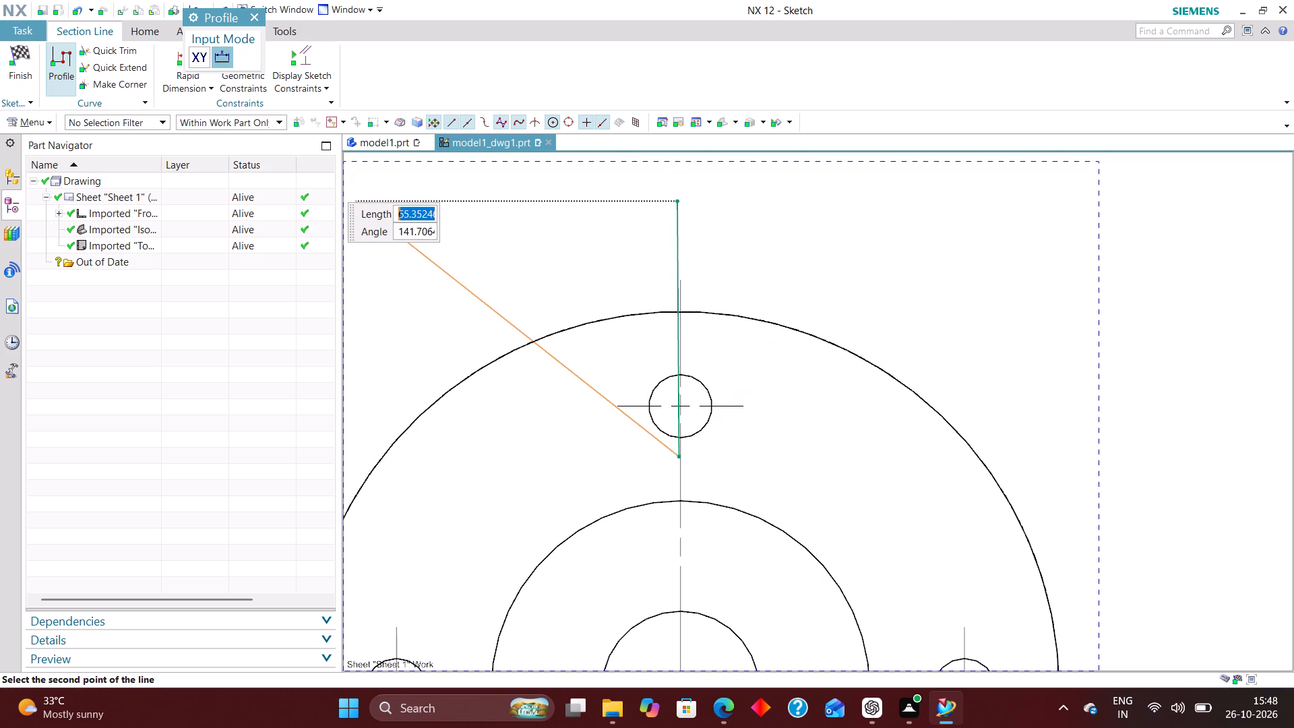
left_click(252, 18)
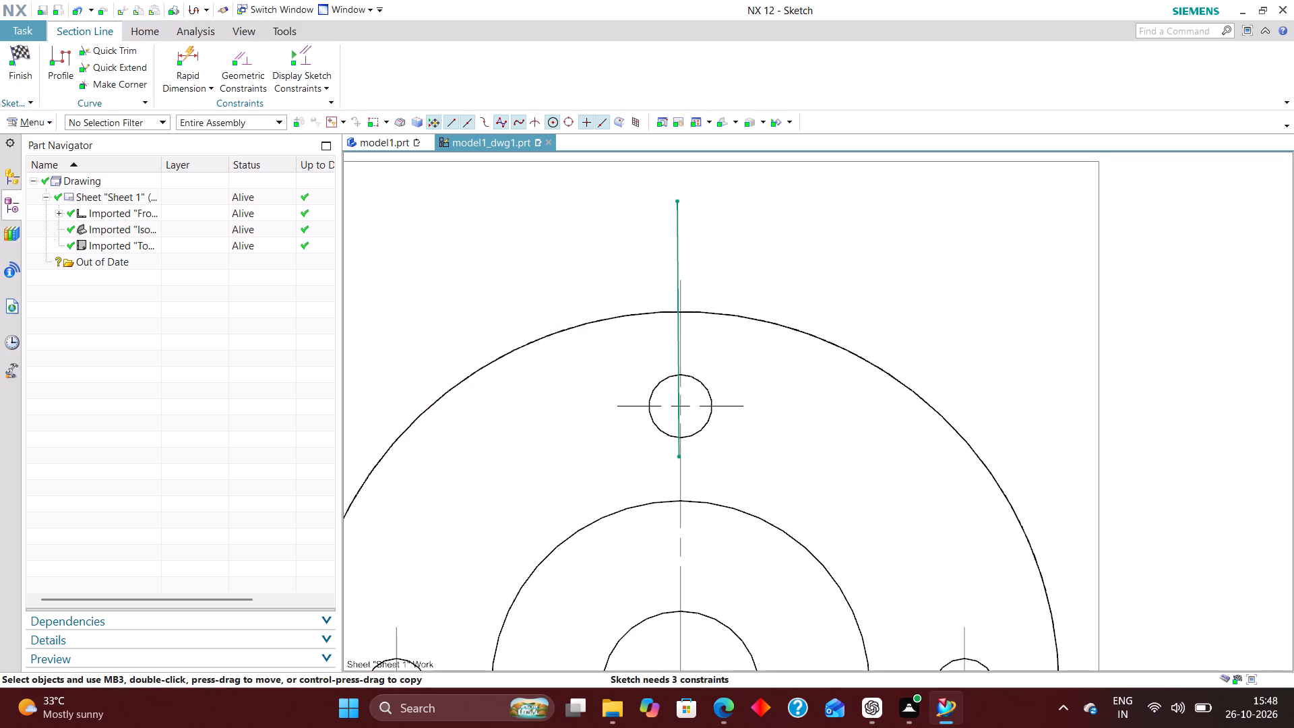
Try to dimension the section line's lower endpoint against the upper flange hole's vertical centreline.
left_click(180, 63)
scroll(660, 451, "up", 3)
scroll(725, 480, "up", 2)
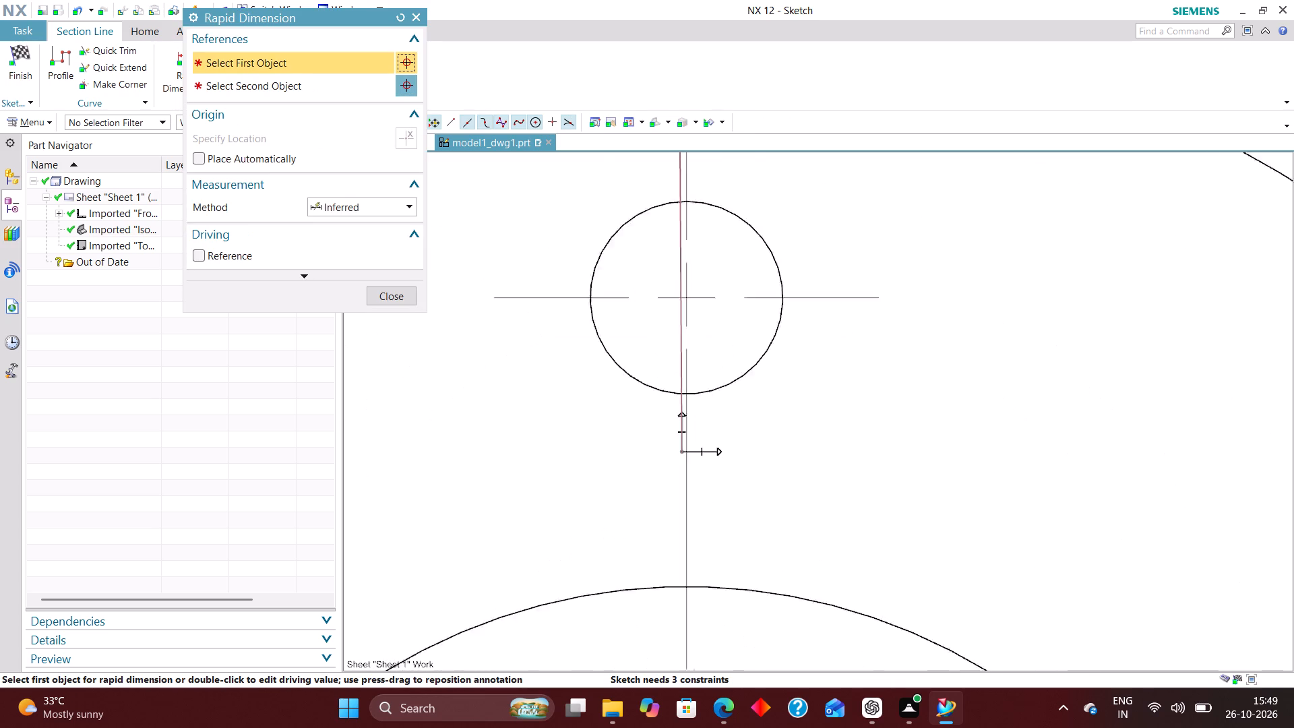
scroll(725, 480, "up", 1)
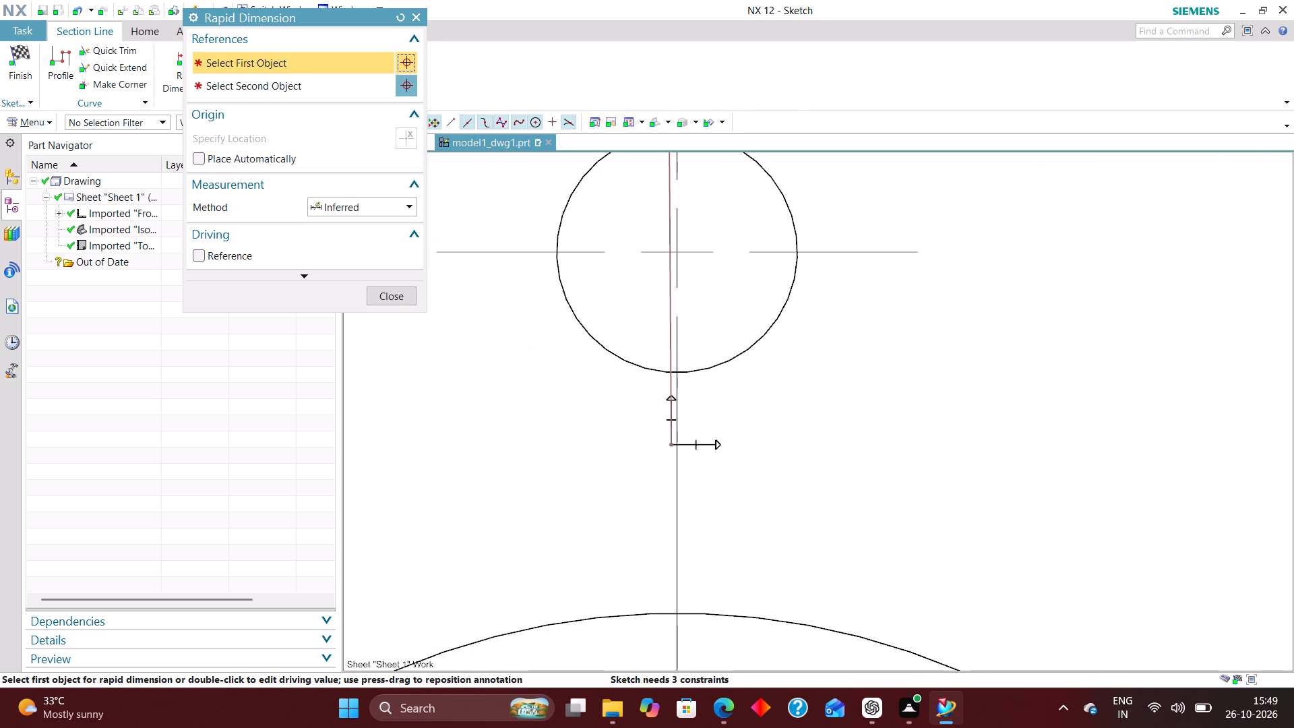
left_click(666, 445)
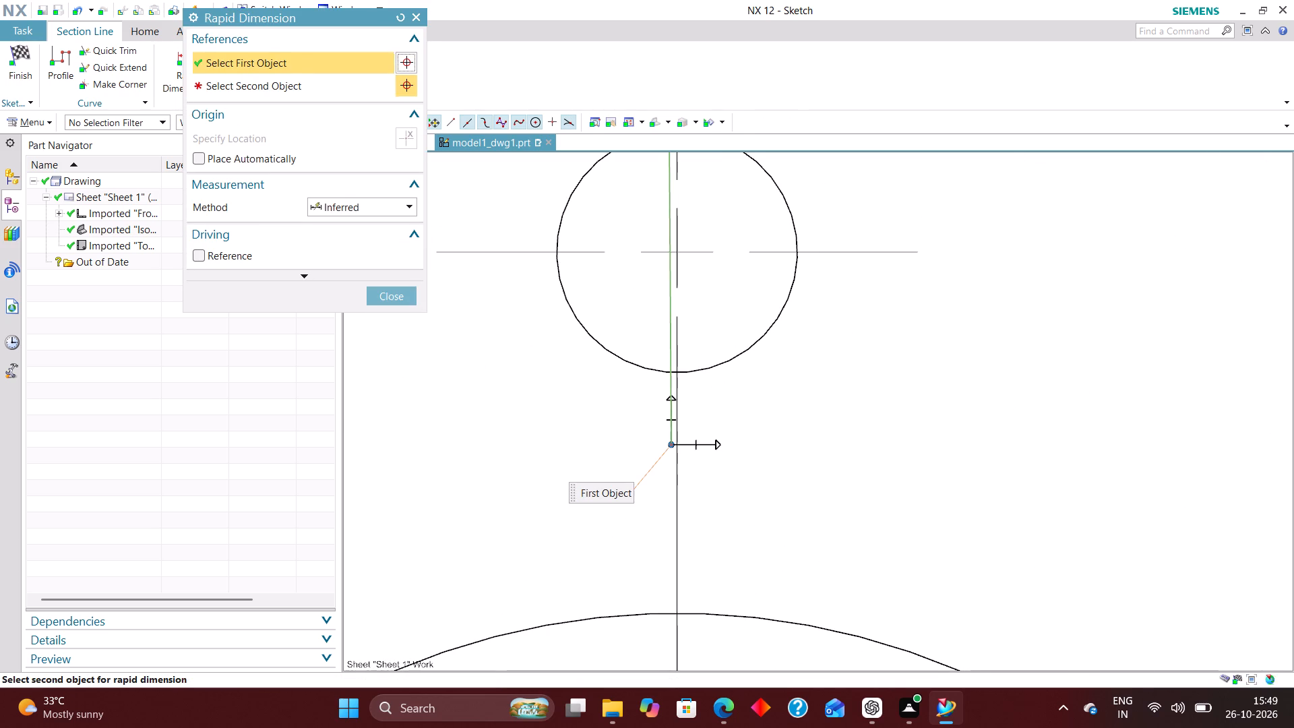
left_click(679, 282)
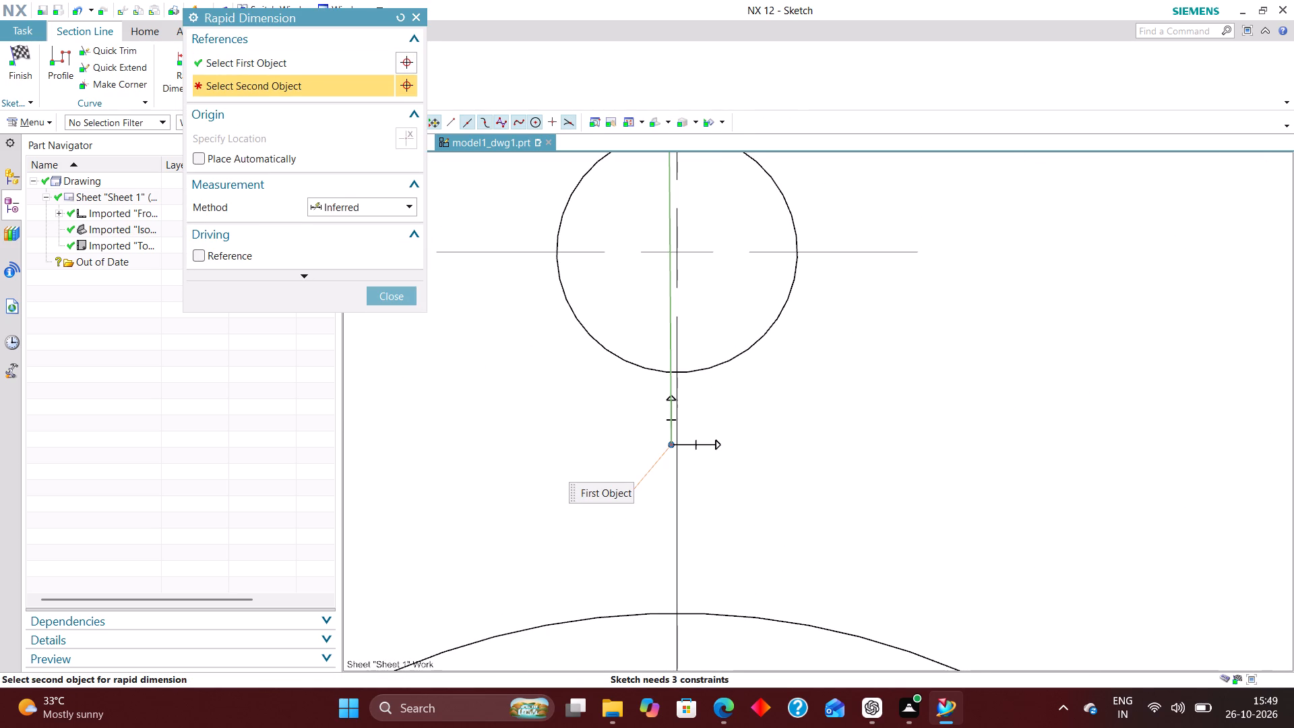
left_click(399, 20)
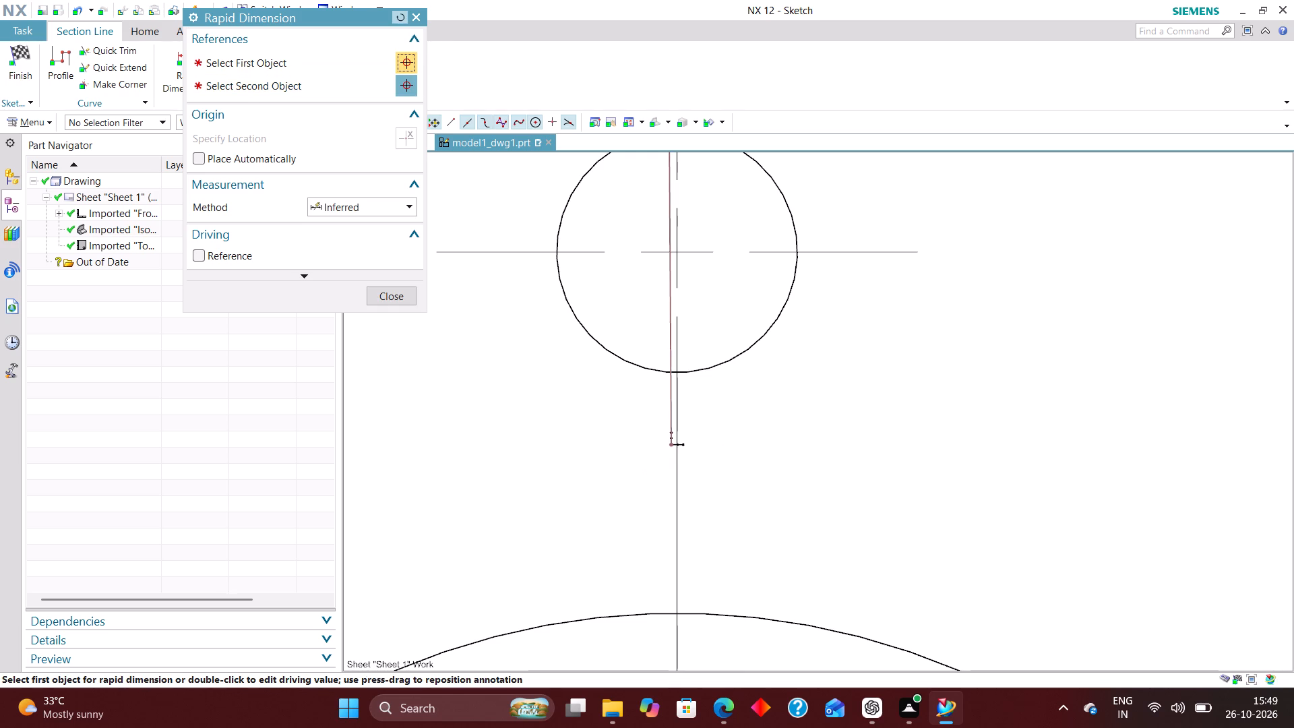
Dimension the length of the sketched section line with Rapid Dimension.
double_click(665, 224)
left_click(675, 218)
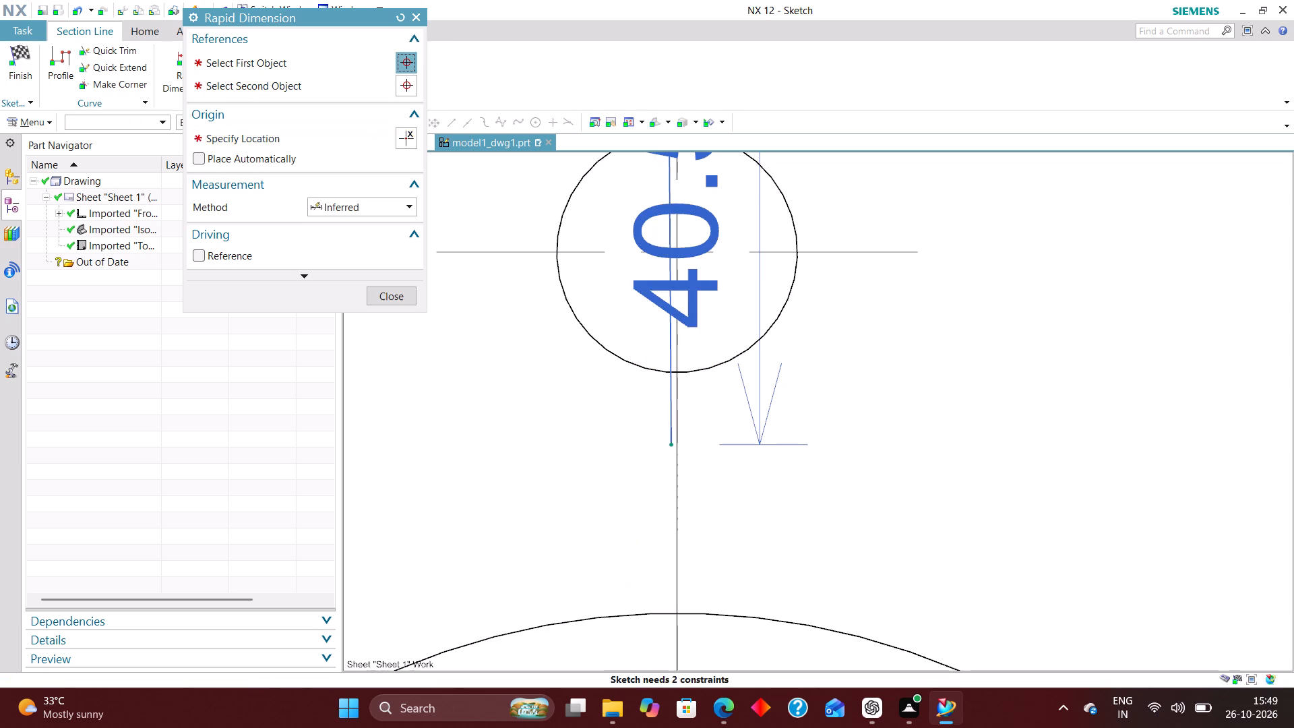
left_click(400, 18)
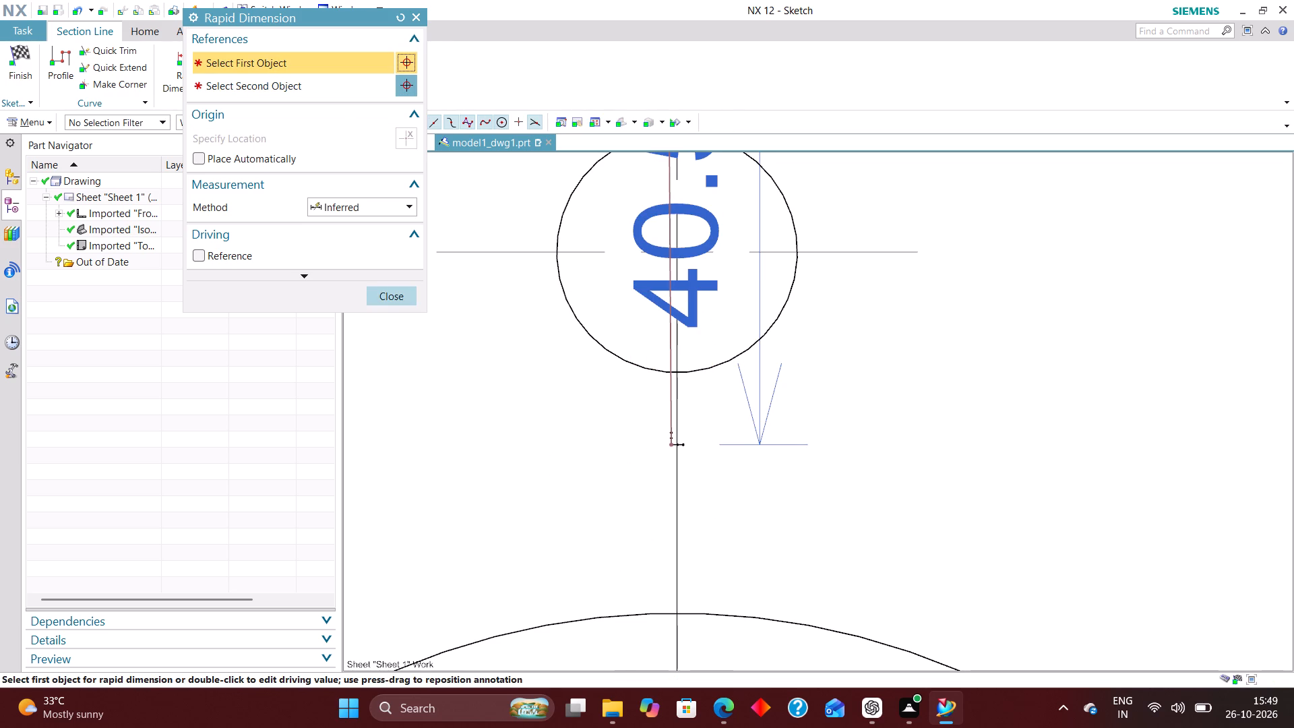
Close Rapid Dimension and delete the length dimension from the sketched section line.
left_click(388, 295)
right_click_drag(763, 408, 702, 404)
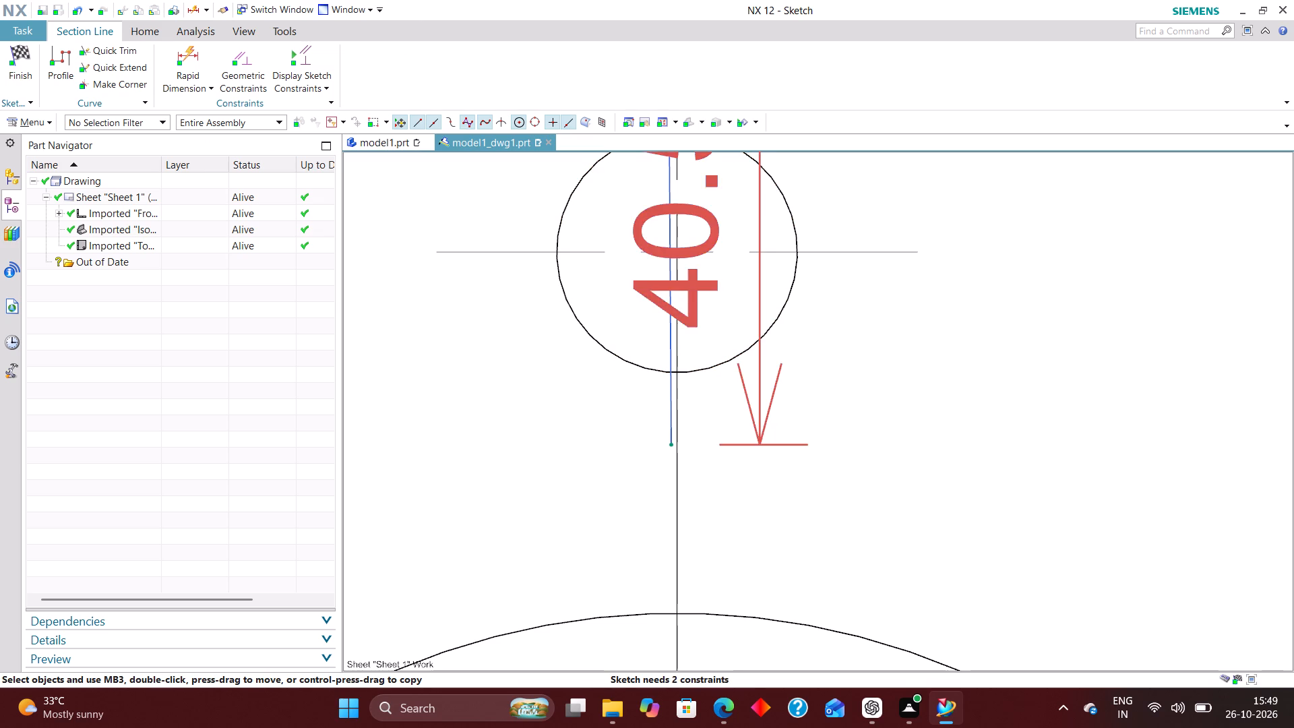
right_click_drag(758, 427, 672, 420)
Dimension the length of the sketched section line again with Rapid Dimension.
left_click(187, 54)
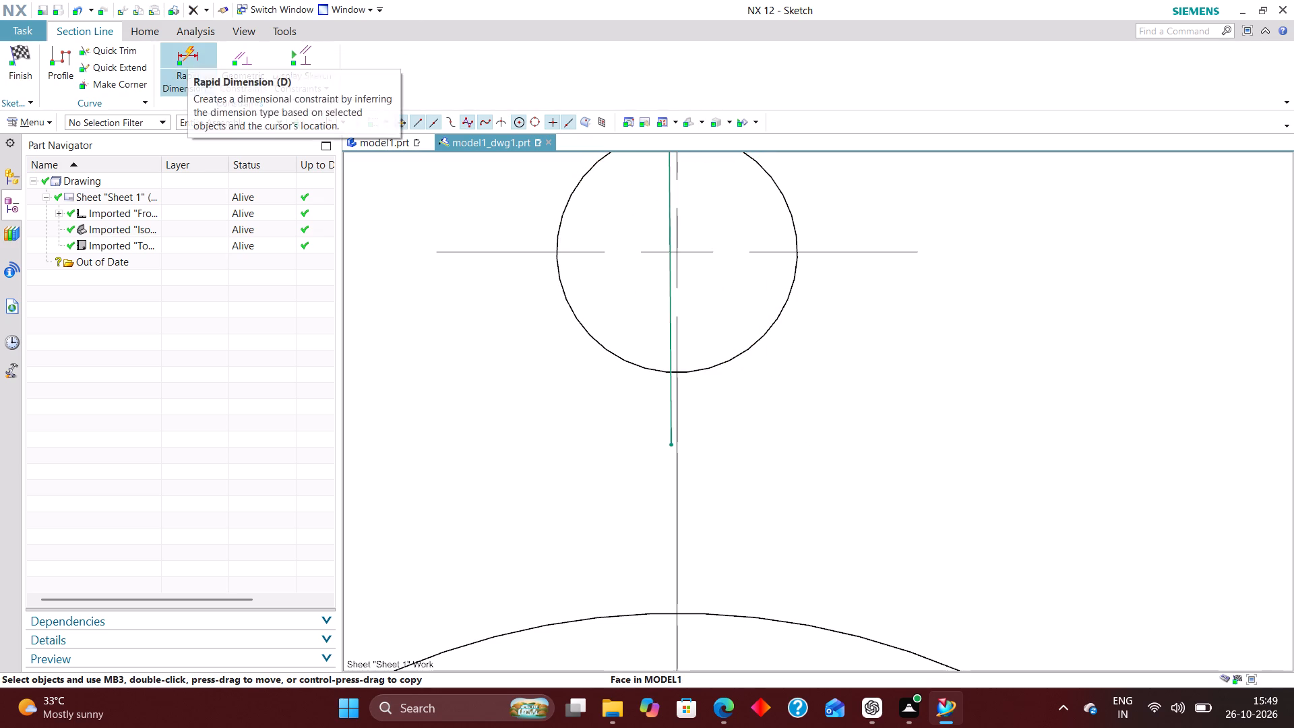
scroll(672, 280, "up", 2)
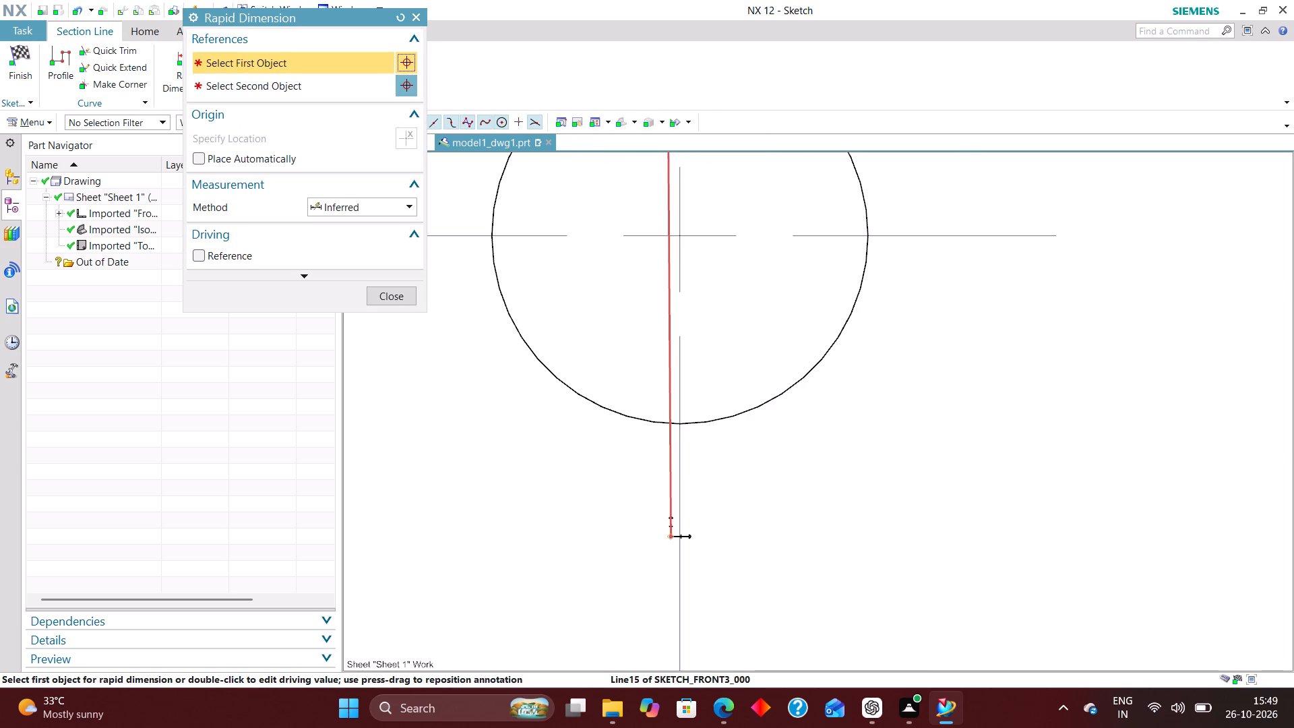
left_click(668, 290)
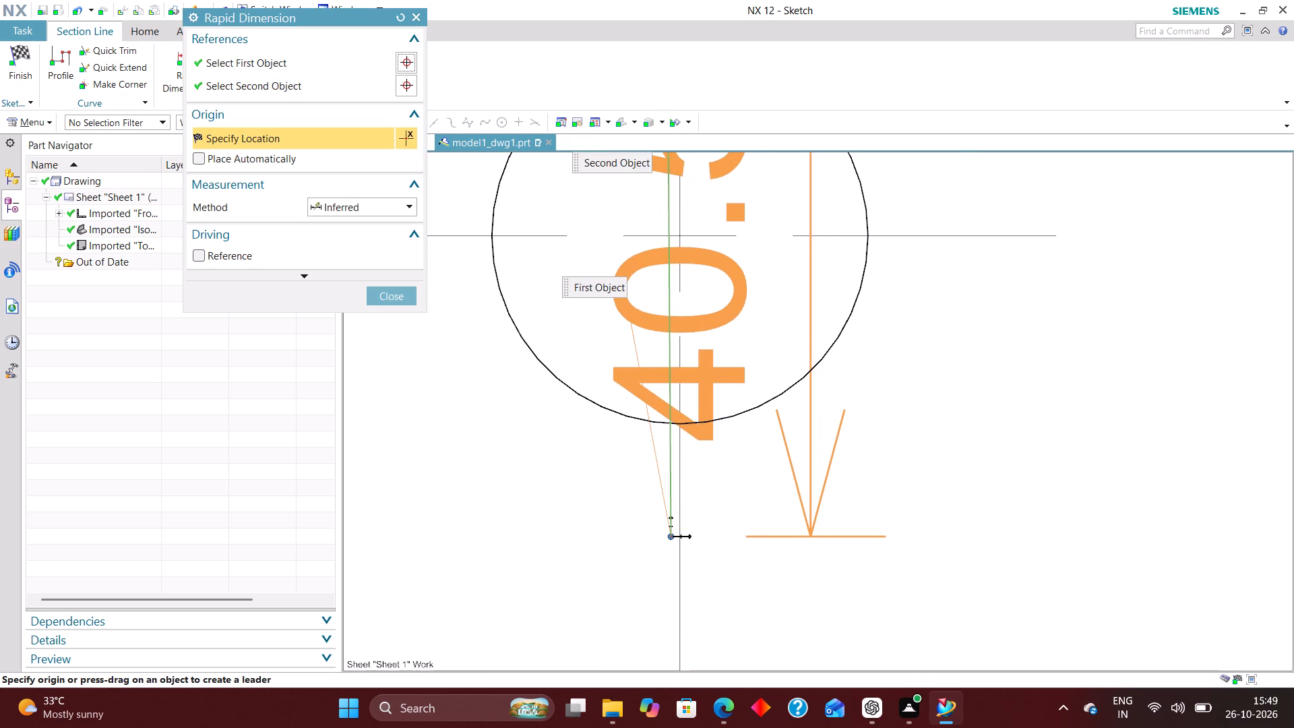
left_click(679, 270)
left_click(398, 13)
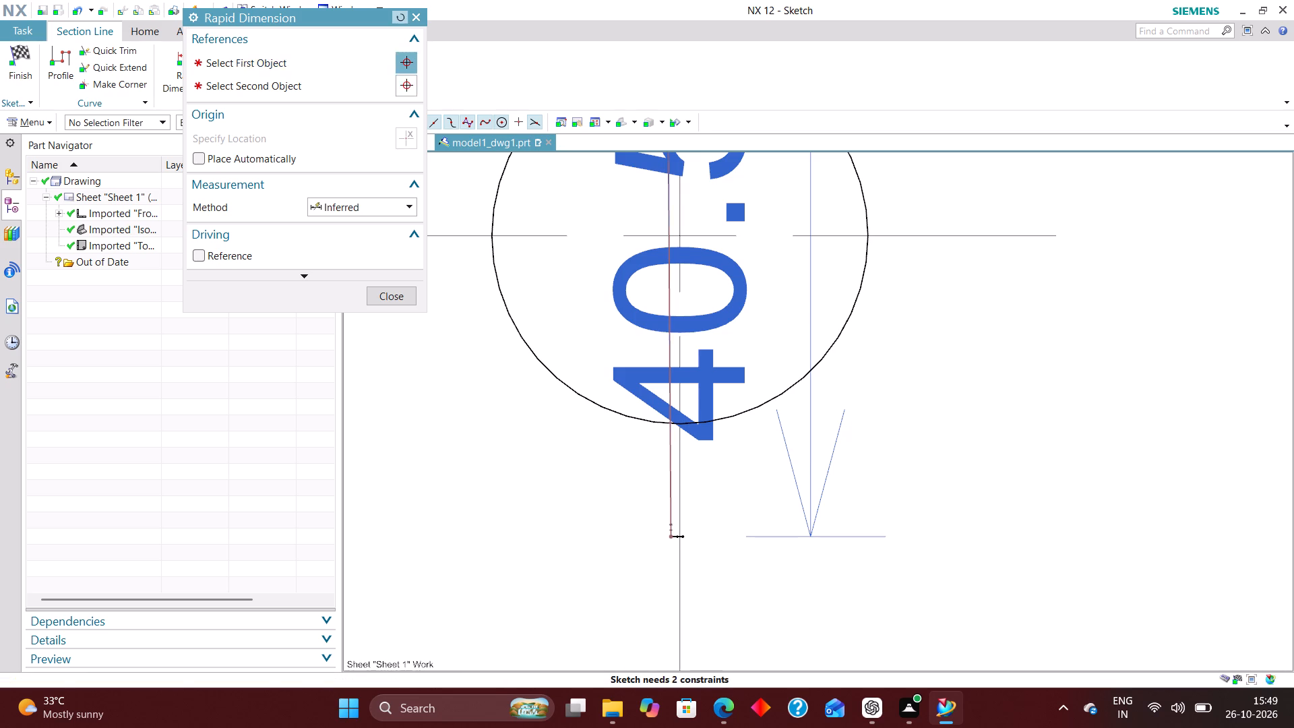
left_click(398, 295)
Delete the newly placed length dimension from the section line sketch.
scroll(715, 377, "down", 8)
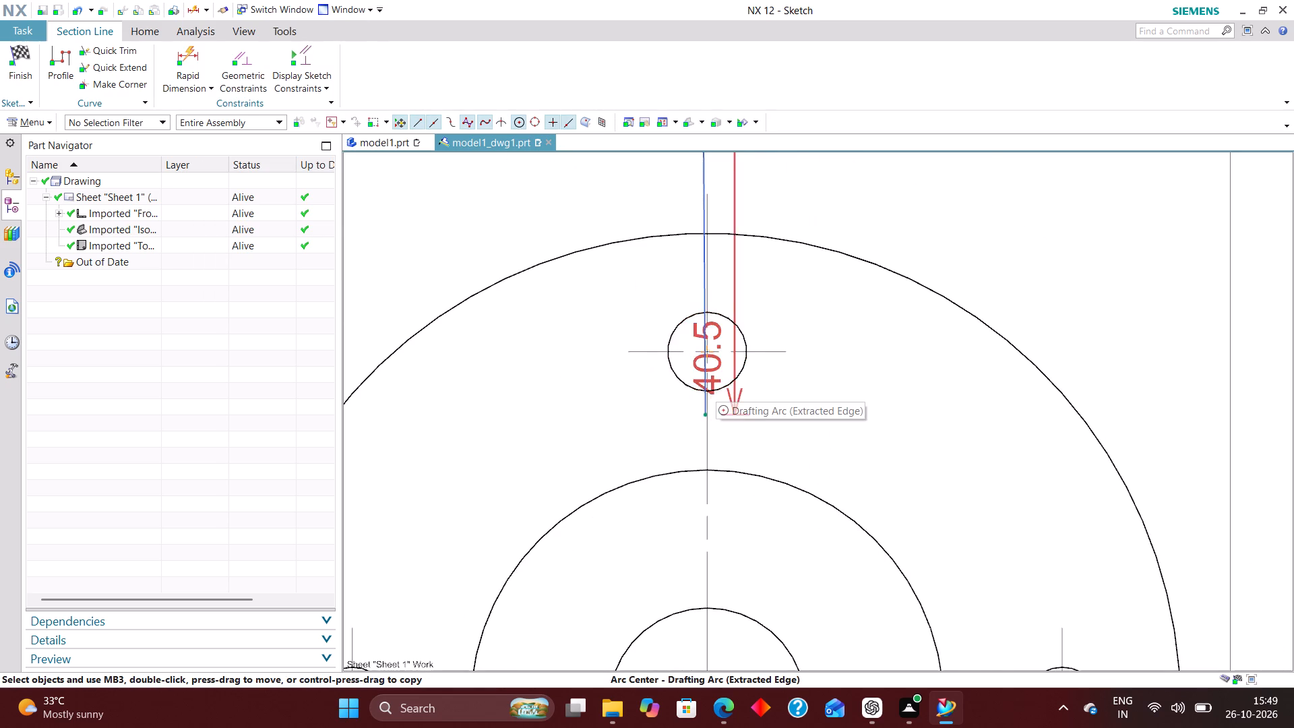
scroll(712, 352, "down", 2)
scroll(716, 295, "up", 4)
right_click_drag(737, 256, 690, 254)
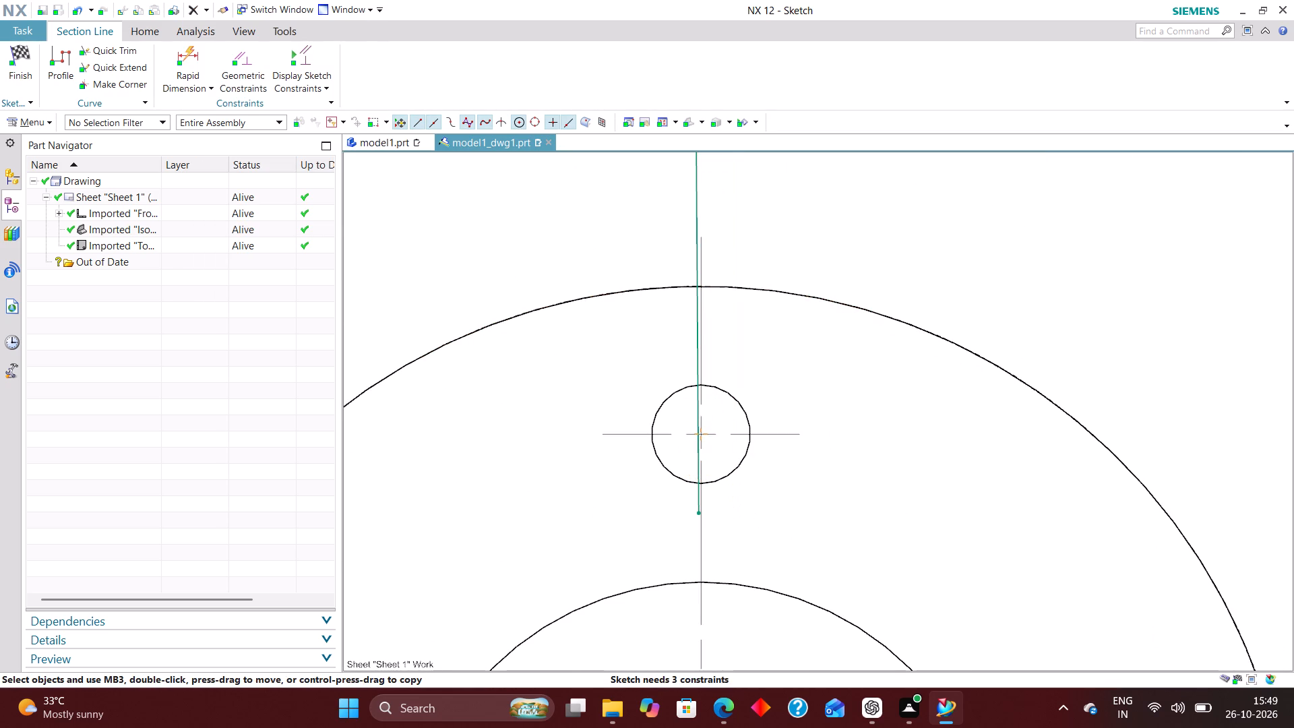
Snap the section line onto the upper flange hole's vertical centreline by its lower endpoint.
scroll(703, 545, "up", 4)
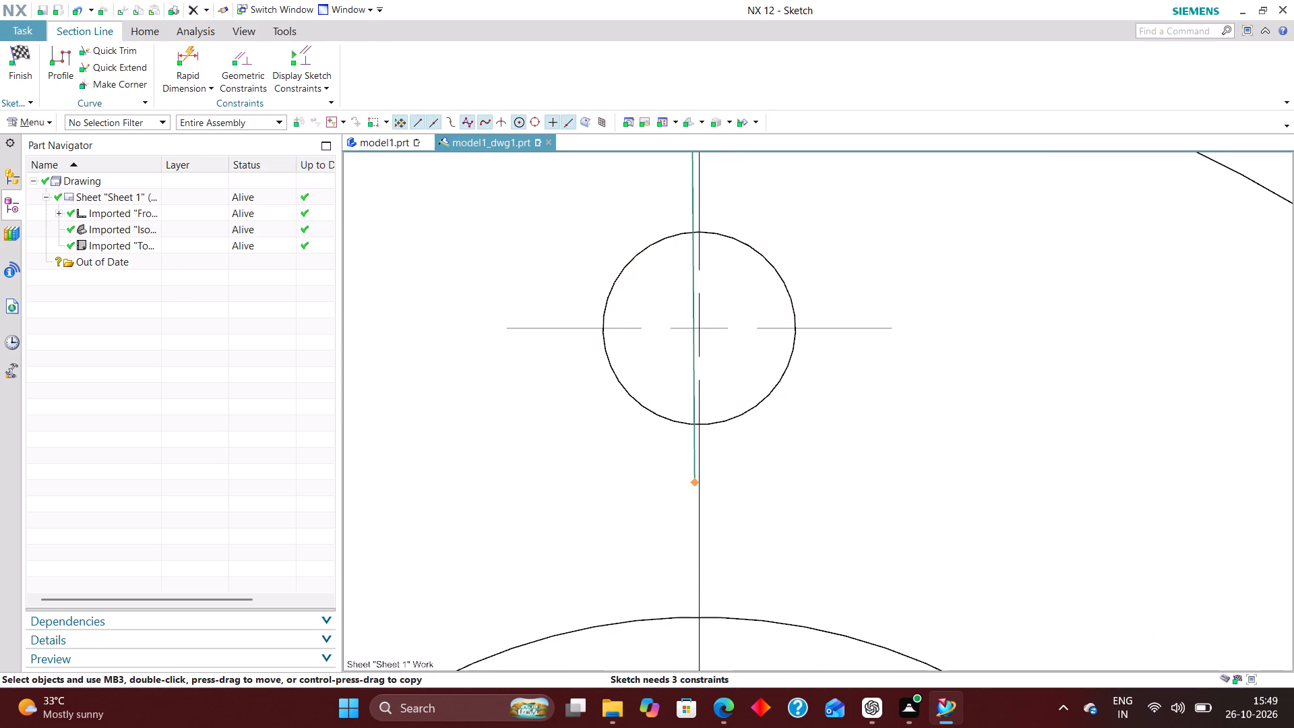
left_click(696, 483)
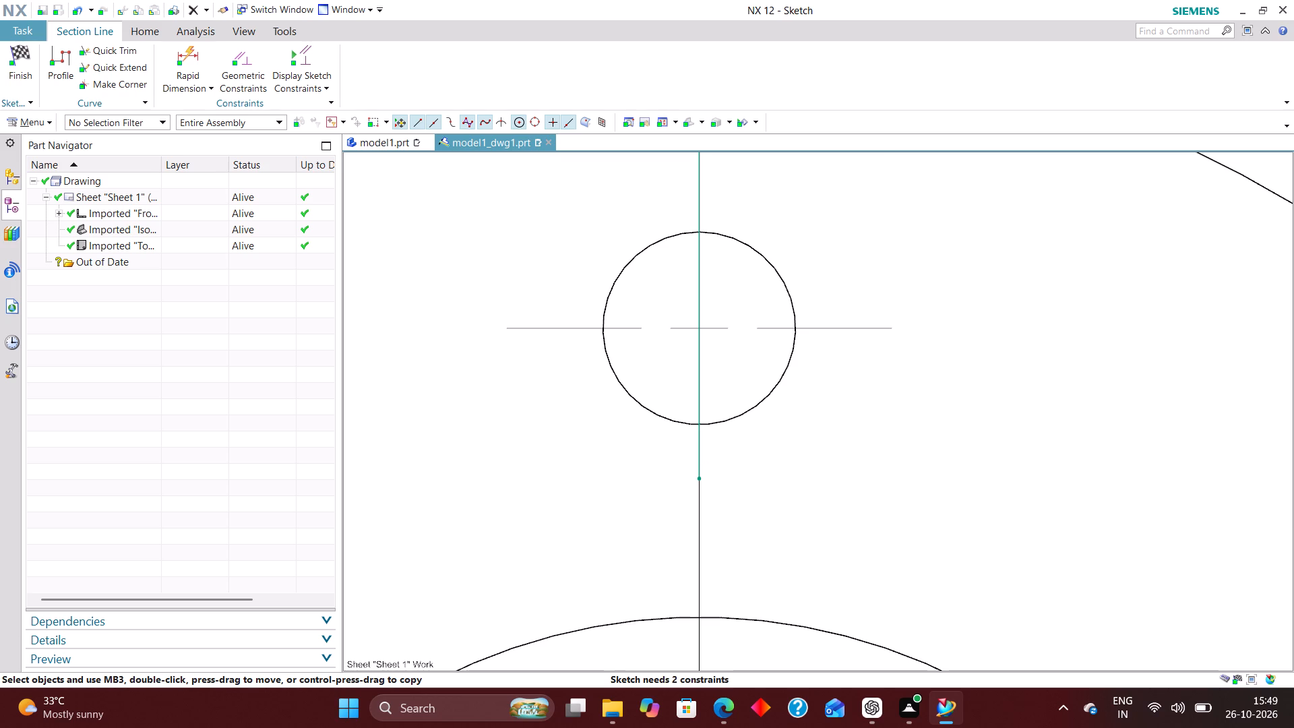
Shorten the section line by moving its upper endpoint down along the centreline, keeping it above the flange's outer edge.
scroll(681, 544, "down", 6)
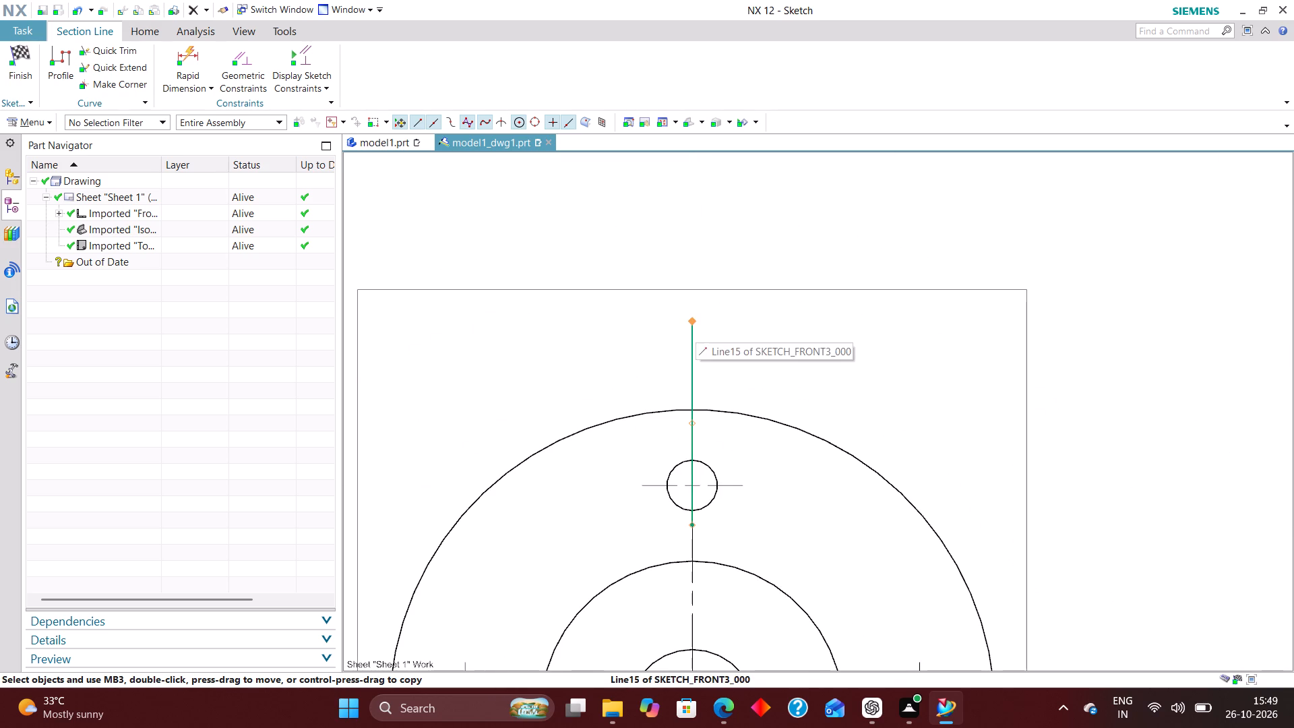
left_click_drag(693, 322, 693, 334)
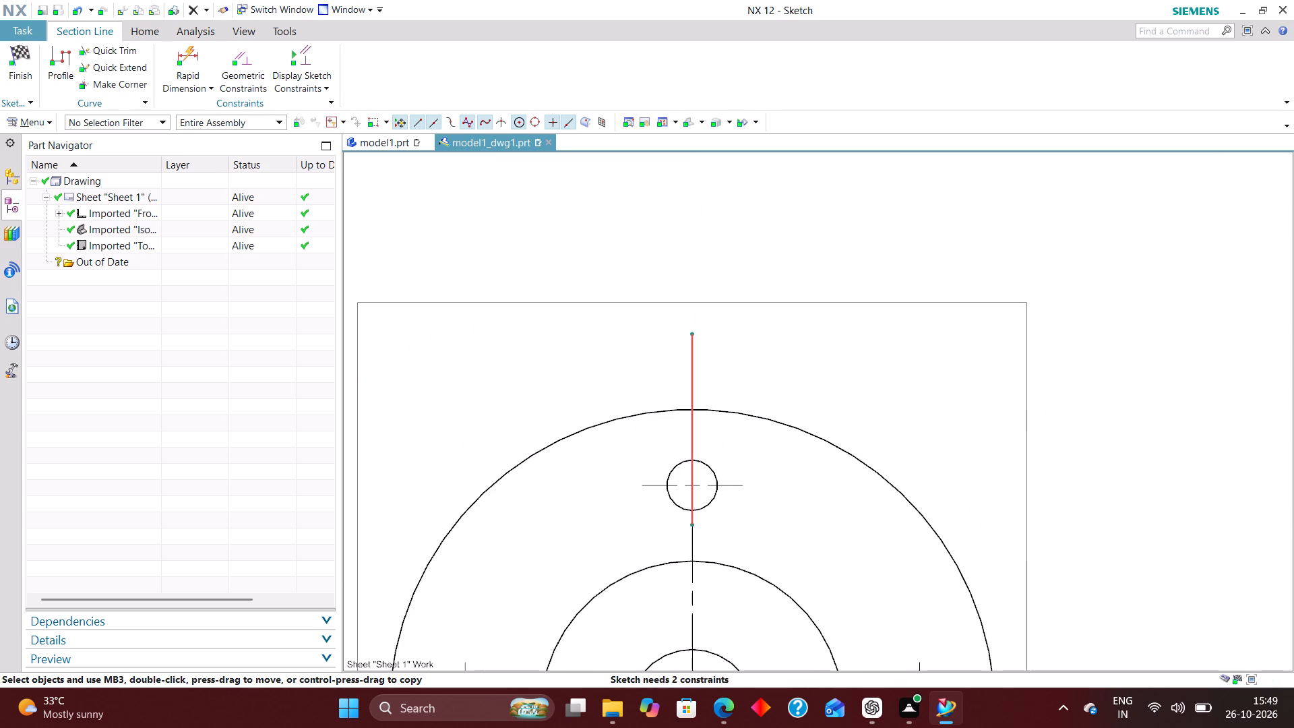
left_click_drag(693, 331, 694, 377)
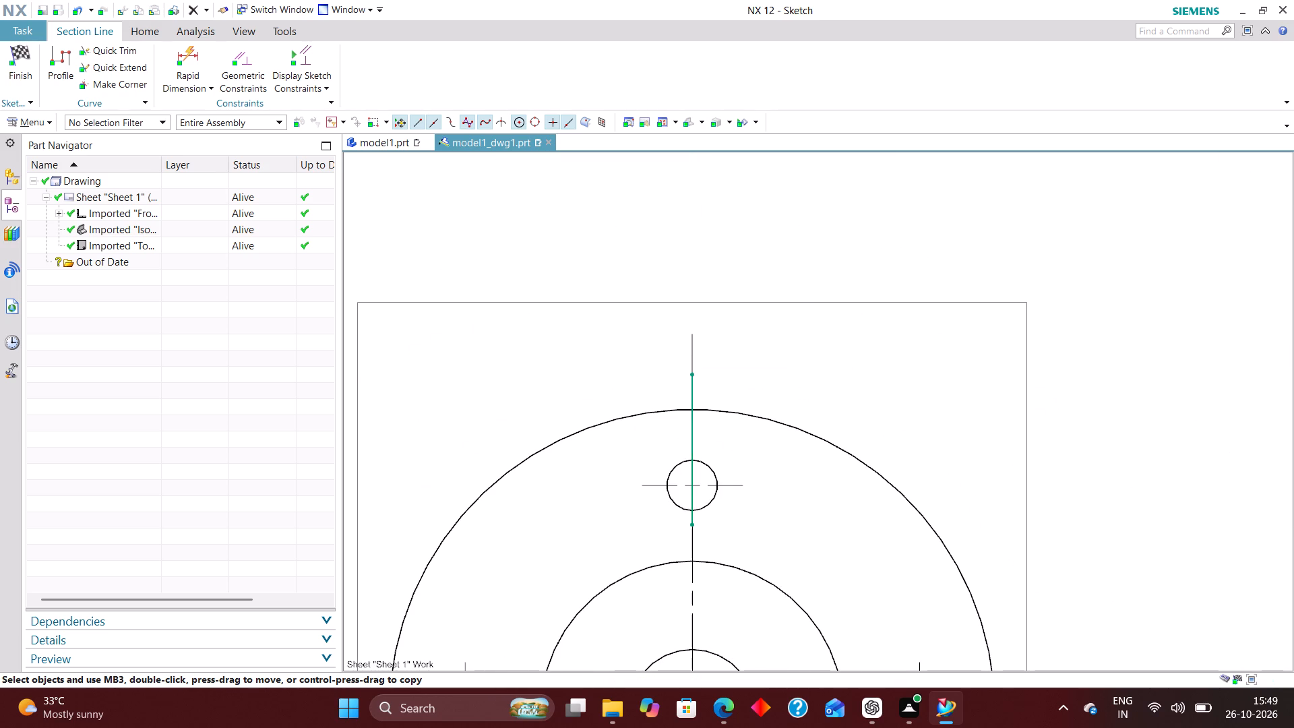
left_click_drag(694, 377, 693, 385)
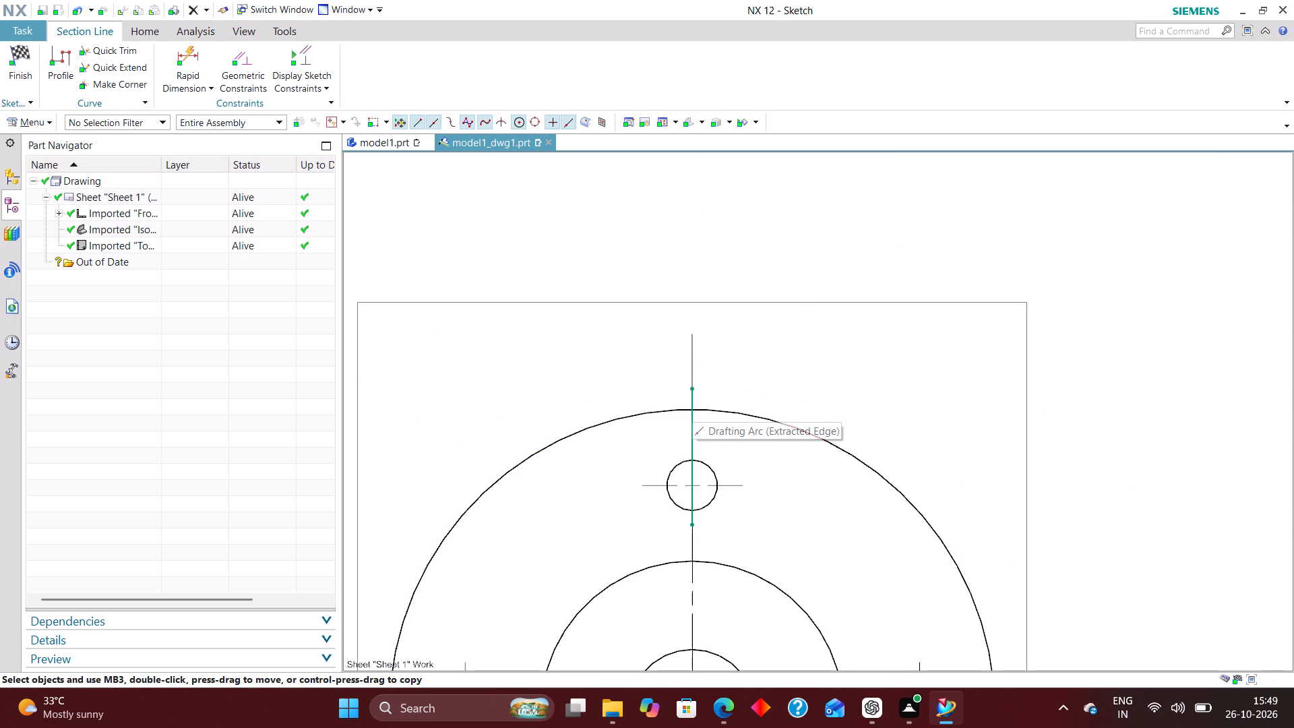
left_click_drag(693, 385, 701, 359)
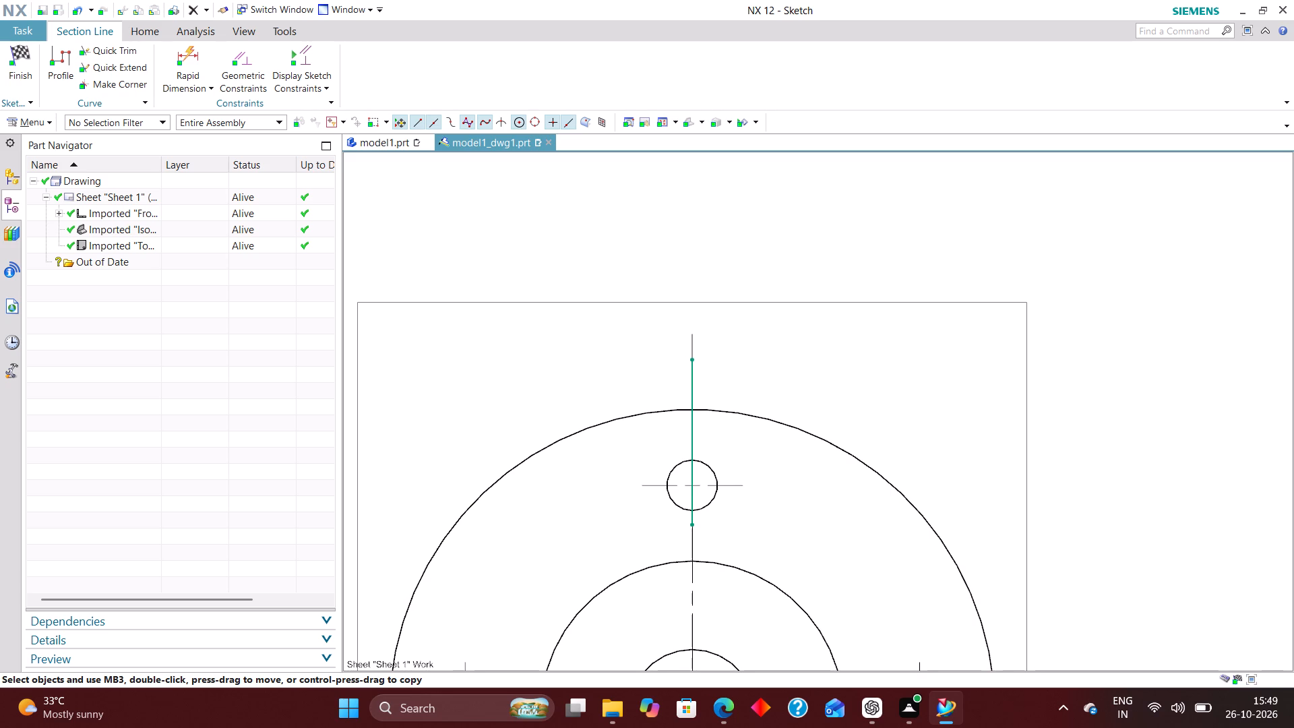
left_click_drag(701, 359, 701, 344)
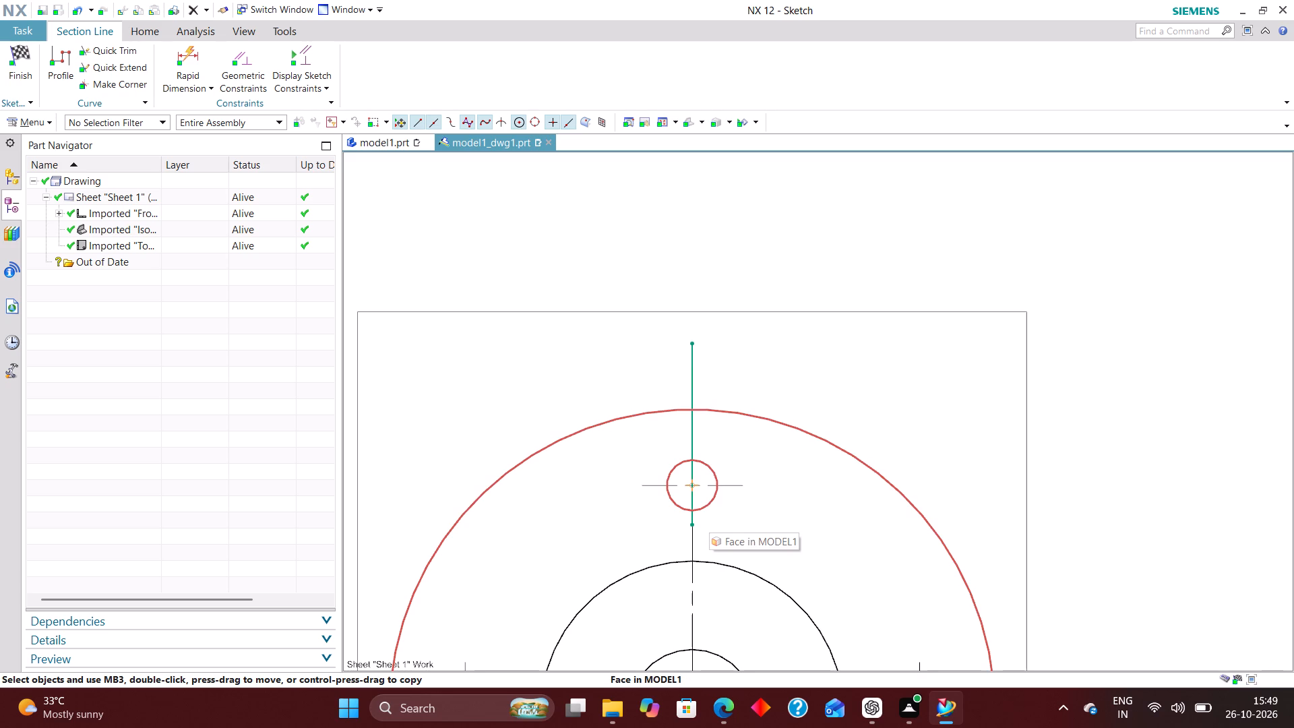
Finish the sketch and create the stand-alone Simple/Stepped section line through the upper flange hole.
scroll(701, 533, "up", 1)
scroll(640, 443, "down", 3)
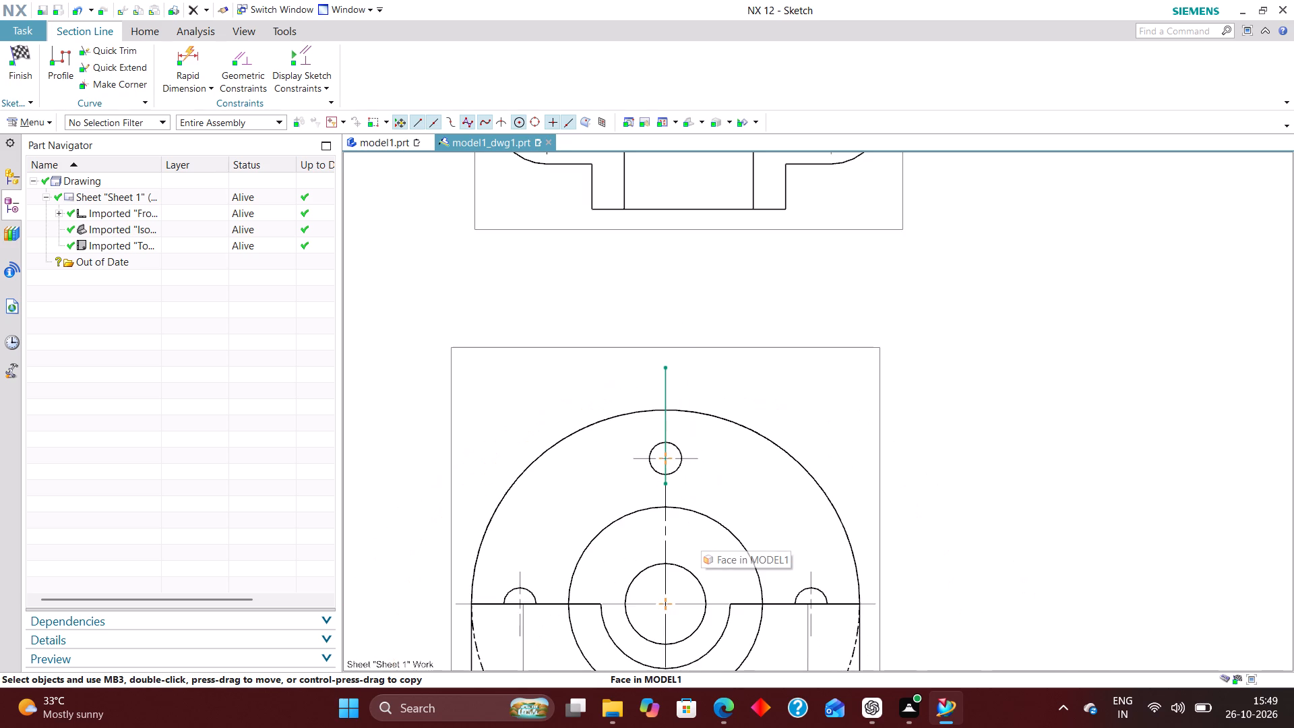
left_click(18, 48)
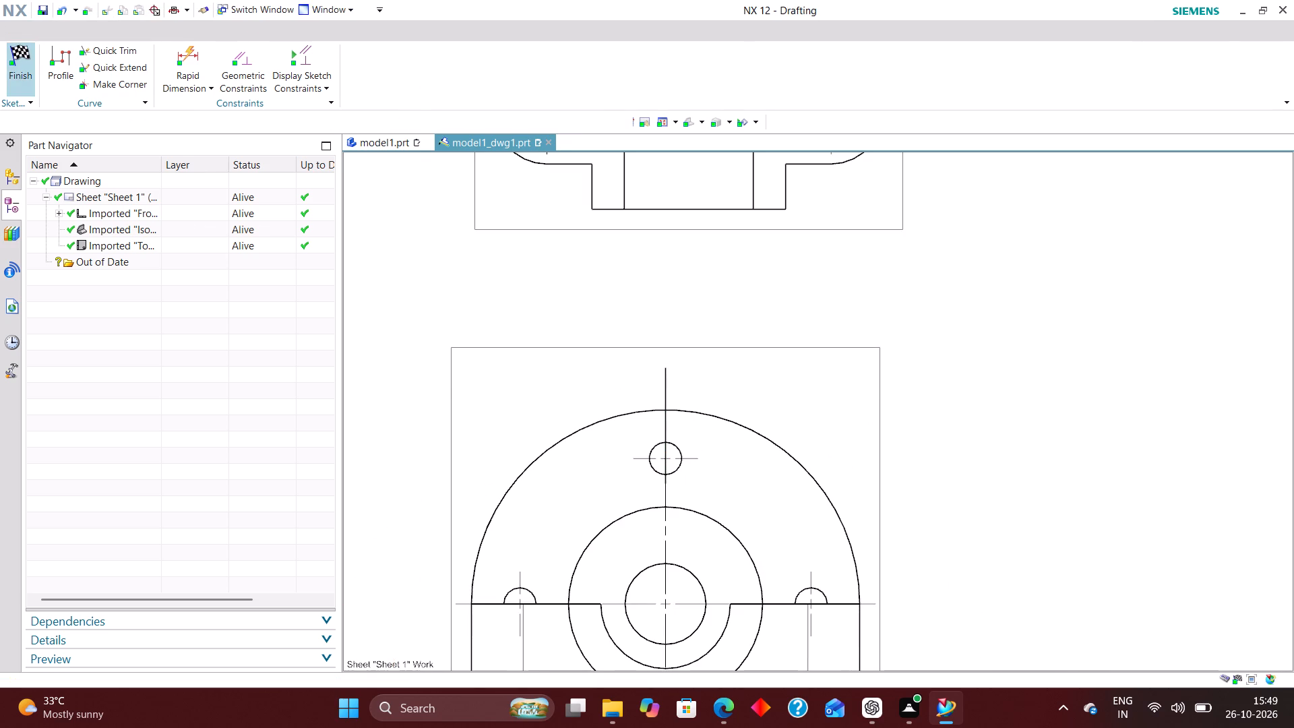
left_click(411, 227)
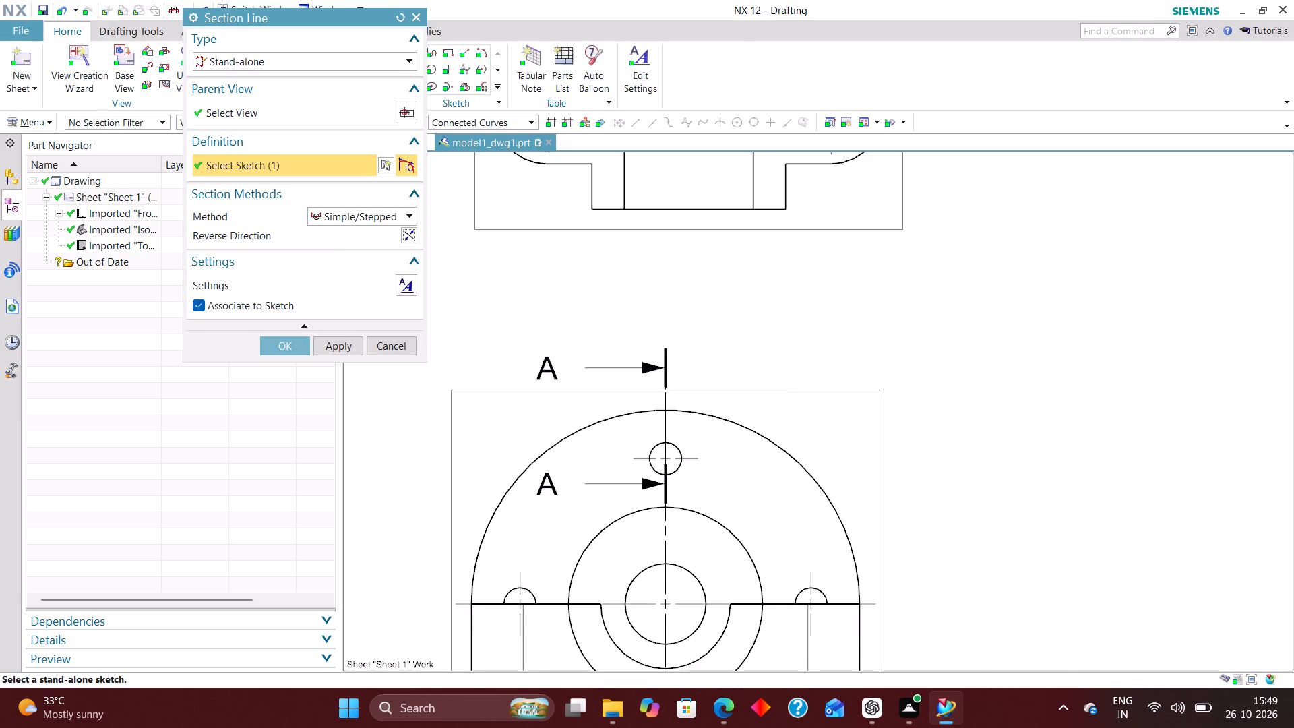
left_click(274, 343)
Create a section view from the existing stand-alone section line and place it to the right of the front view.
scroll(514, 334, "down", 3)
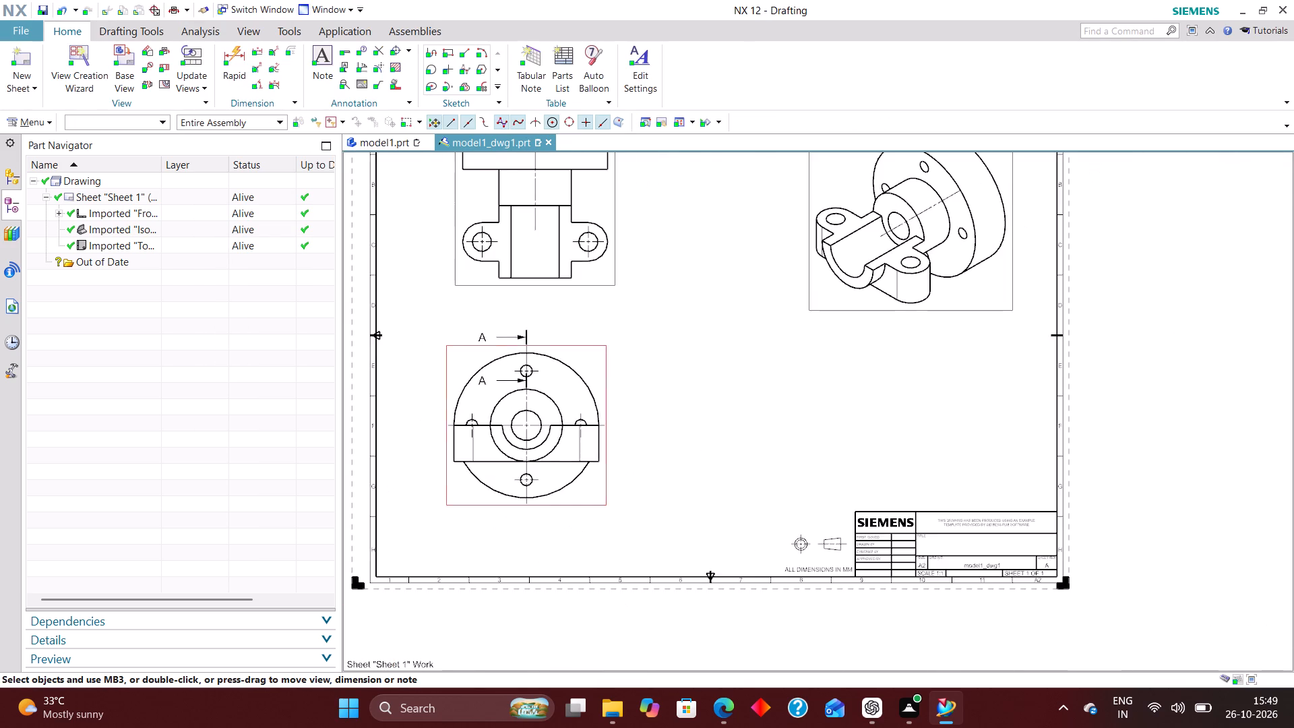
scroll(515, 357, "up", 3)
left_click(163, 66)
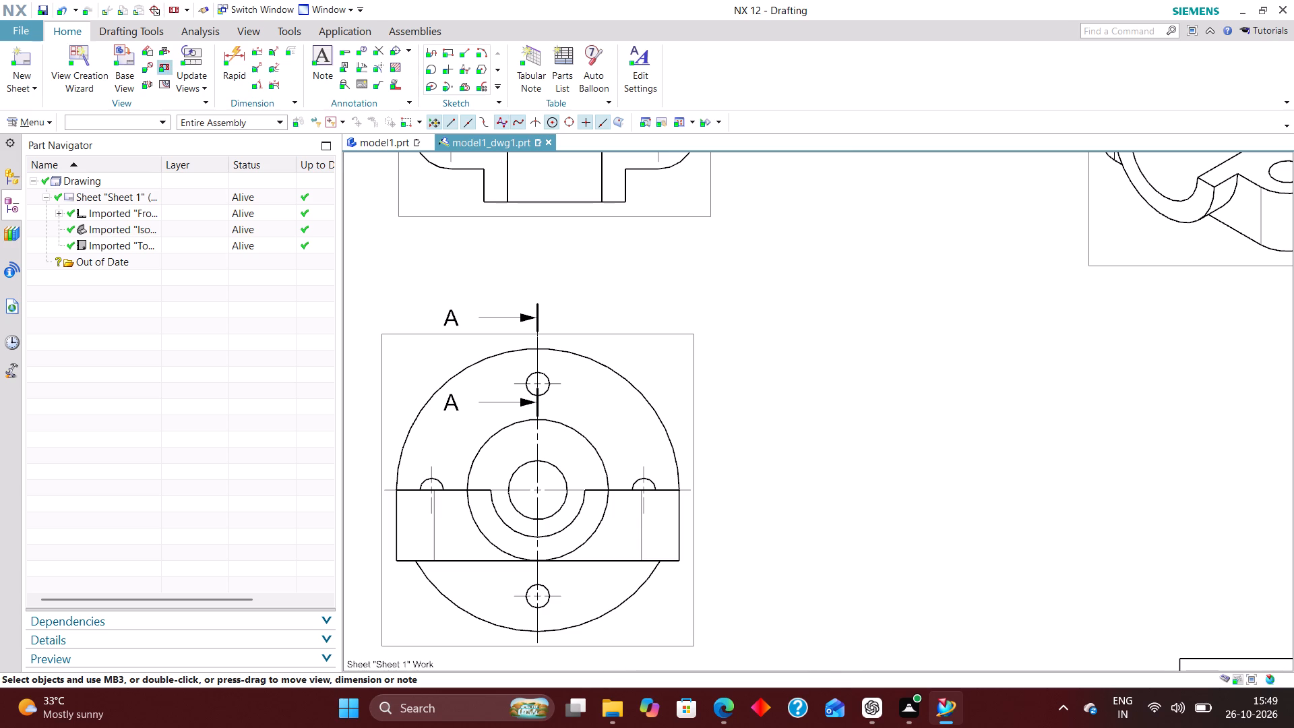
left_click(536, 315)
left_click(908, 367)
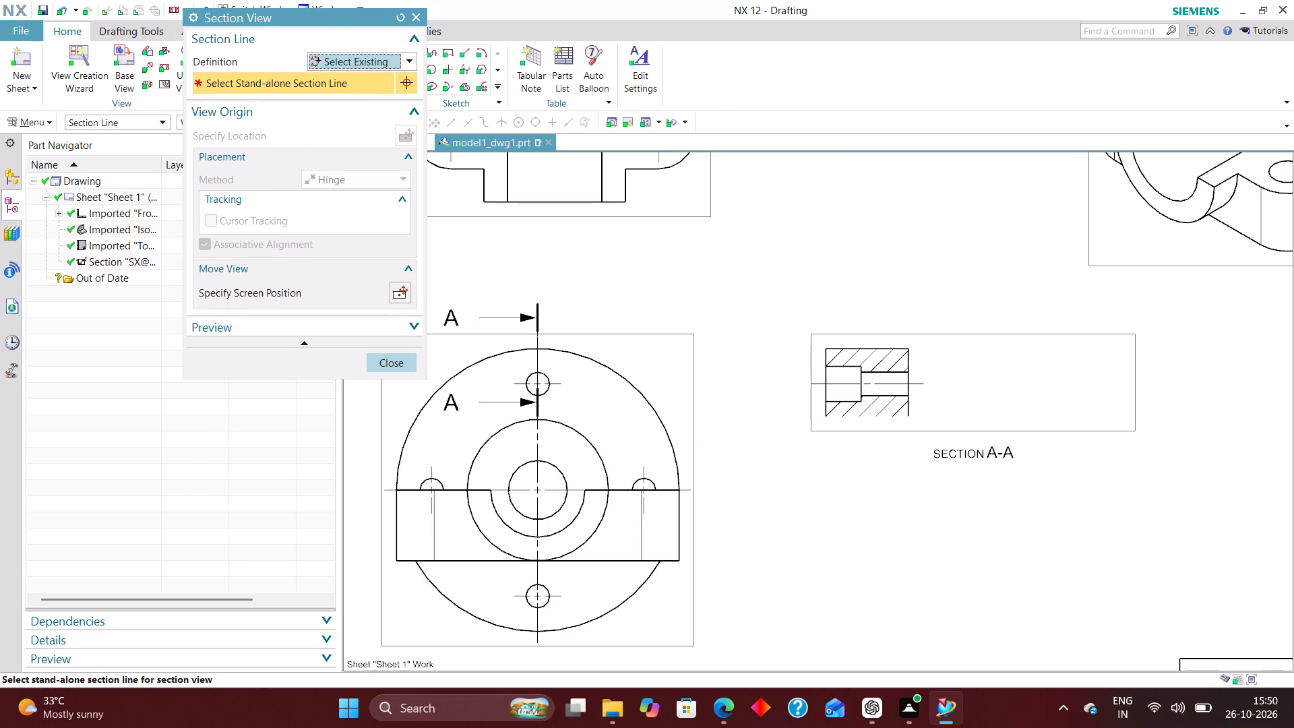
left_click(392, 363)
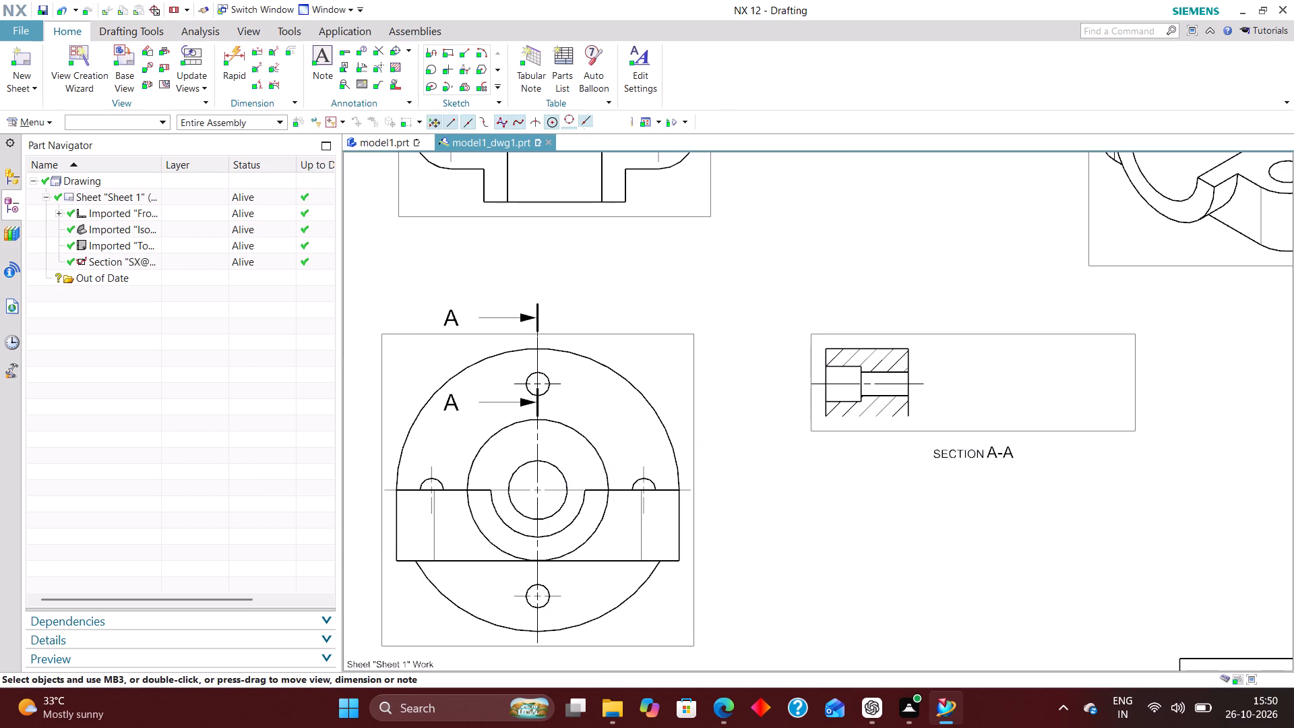
Reverse the direction of the section line on the front view.
scroll(898, 366, "up", 3)
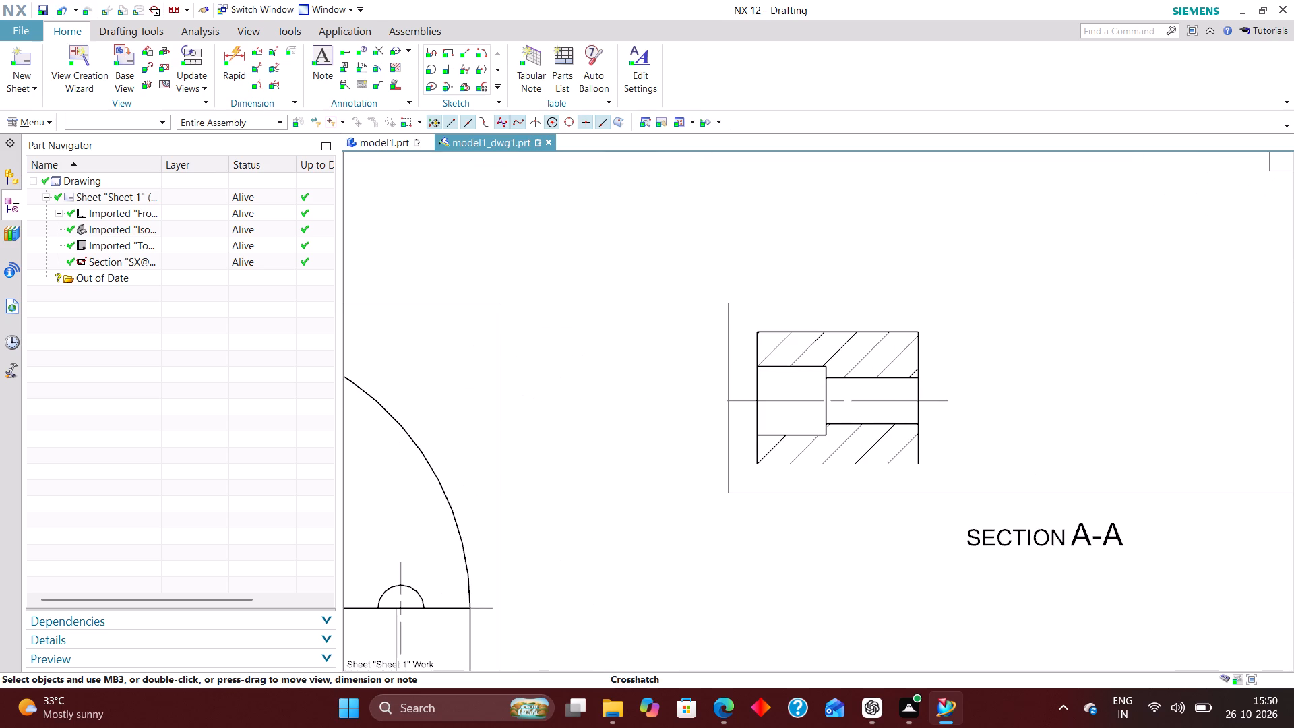
scroll(859, 365, "down", 3)
scroll(825, 377, "up", 2)
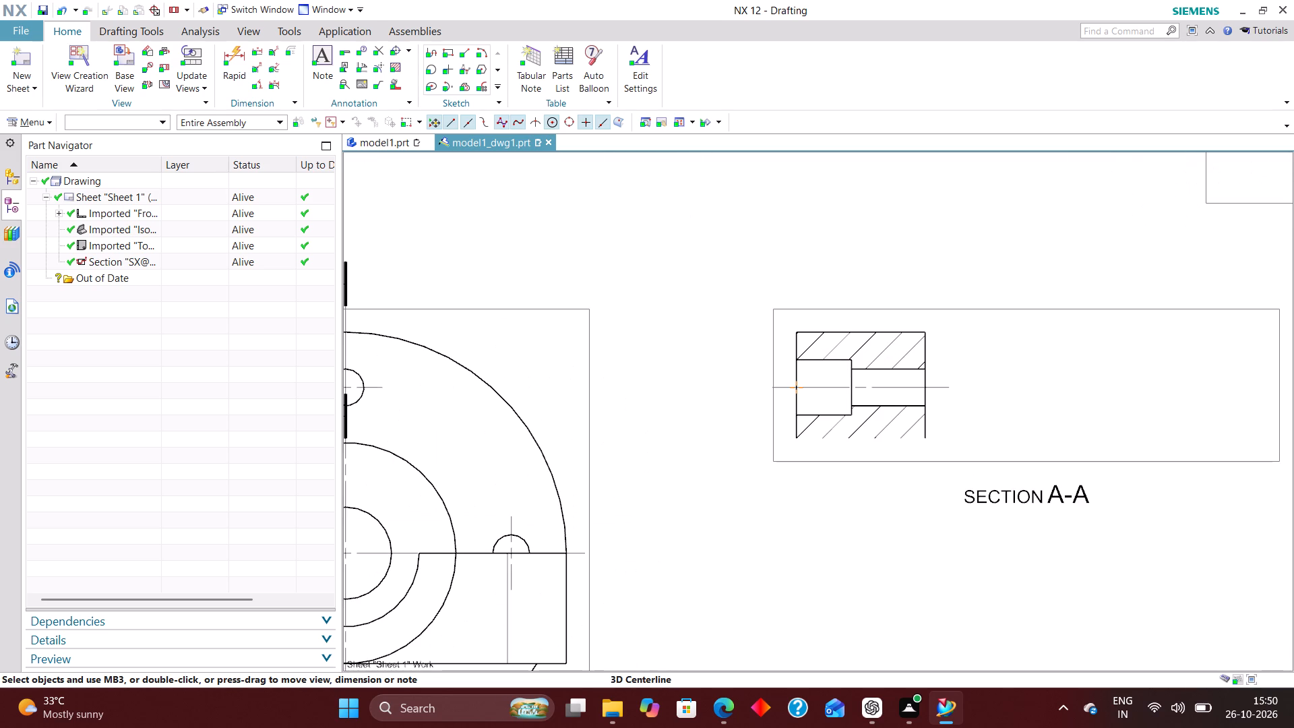
scroll(834, 373, "down", 3)
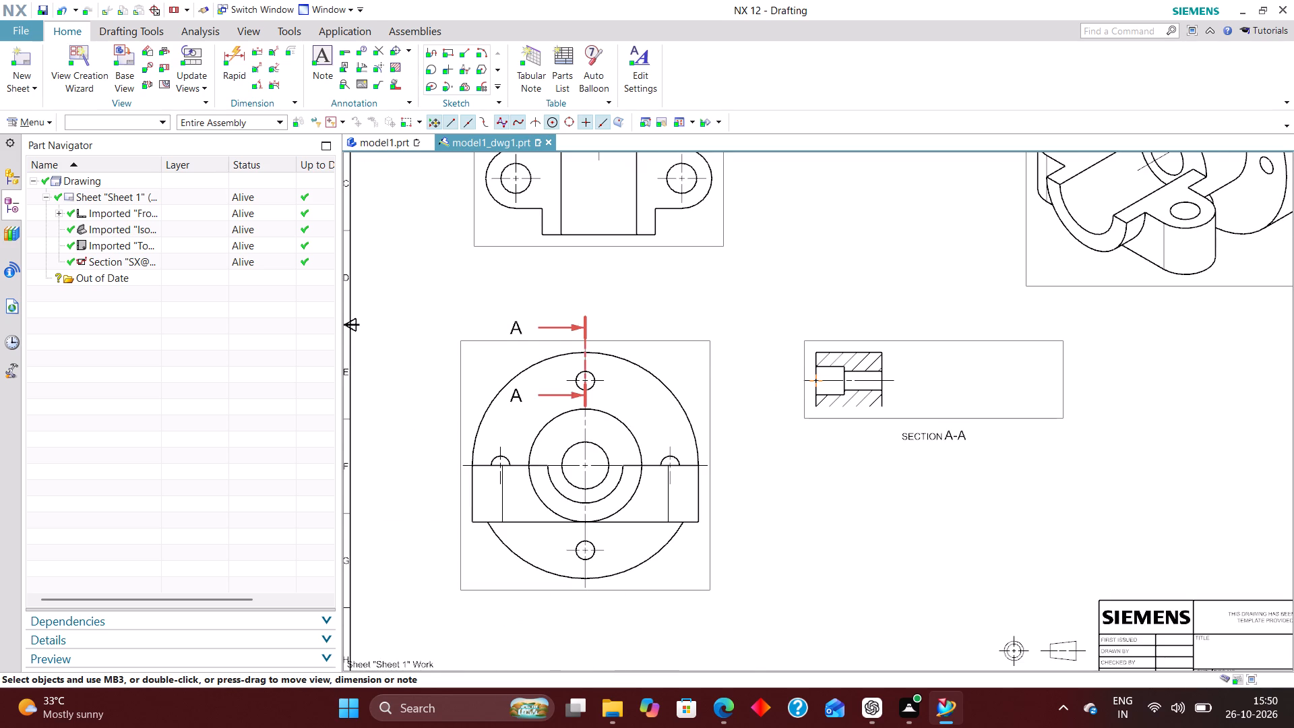
double_click(554, 329)
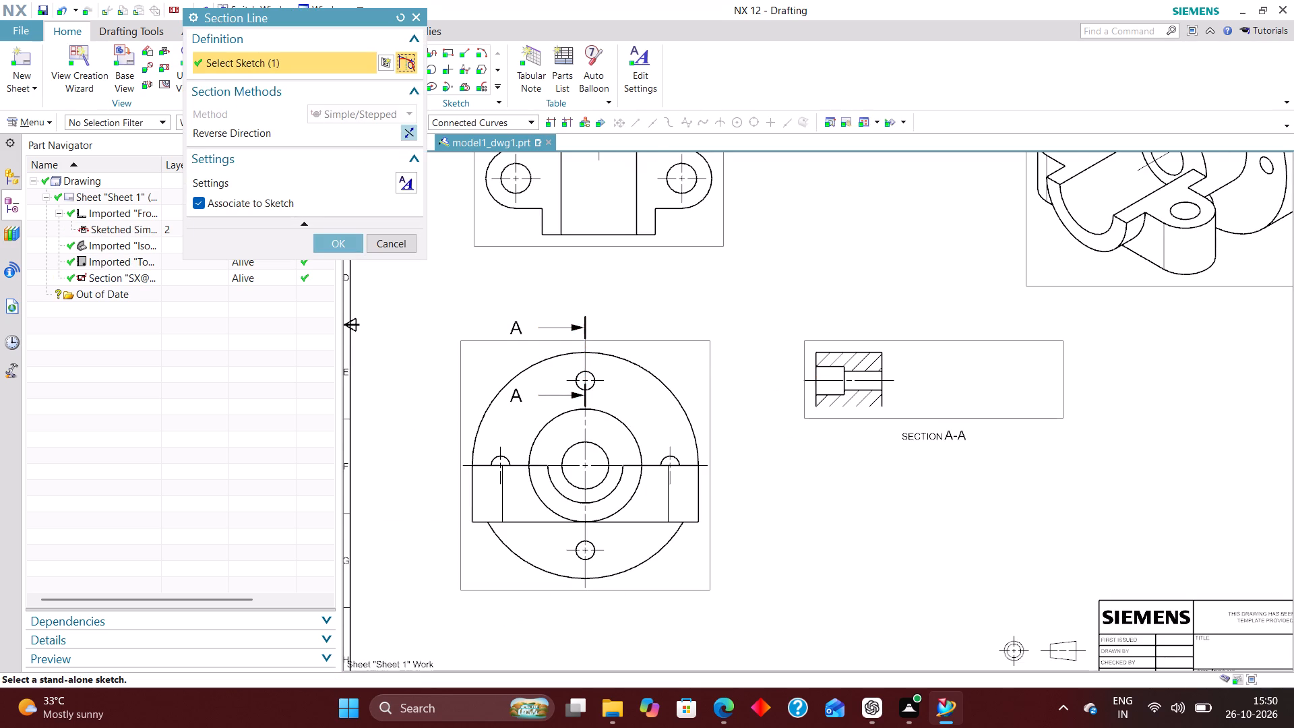
left_click(409, 129)
left_click(340, 240)
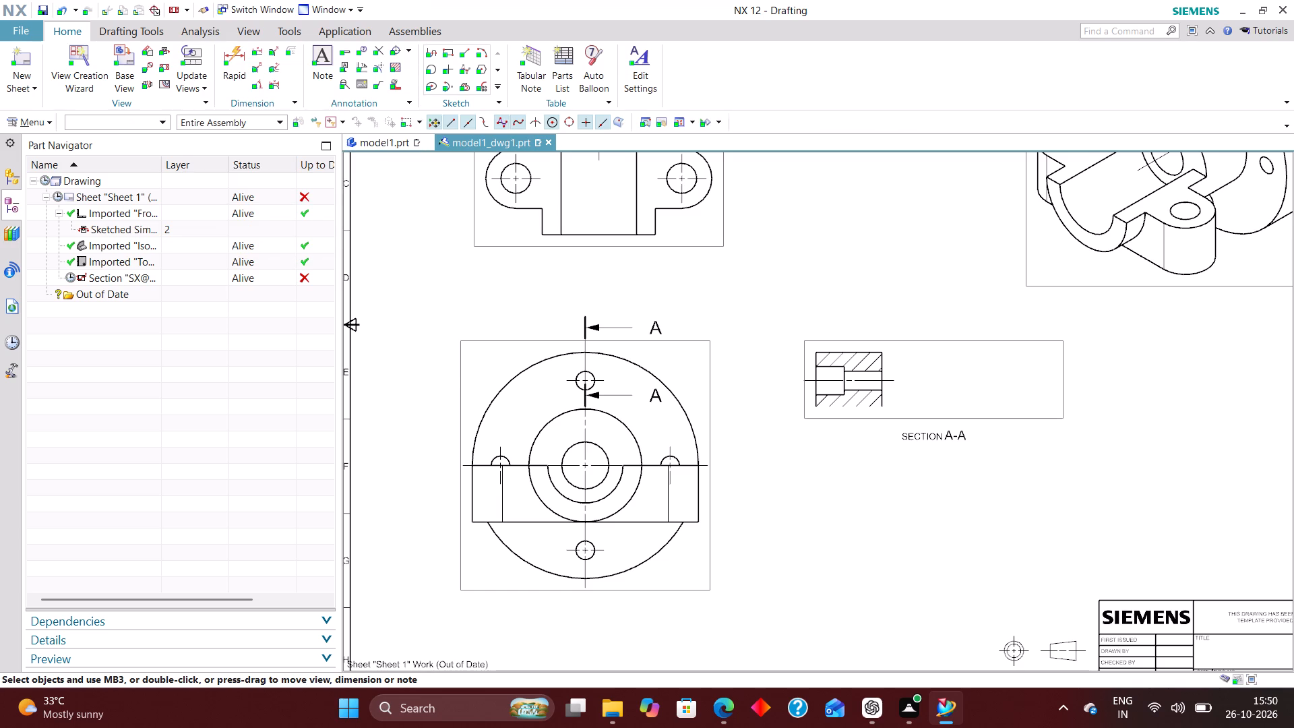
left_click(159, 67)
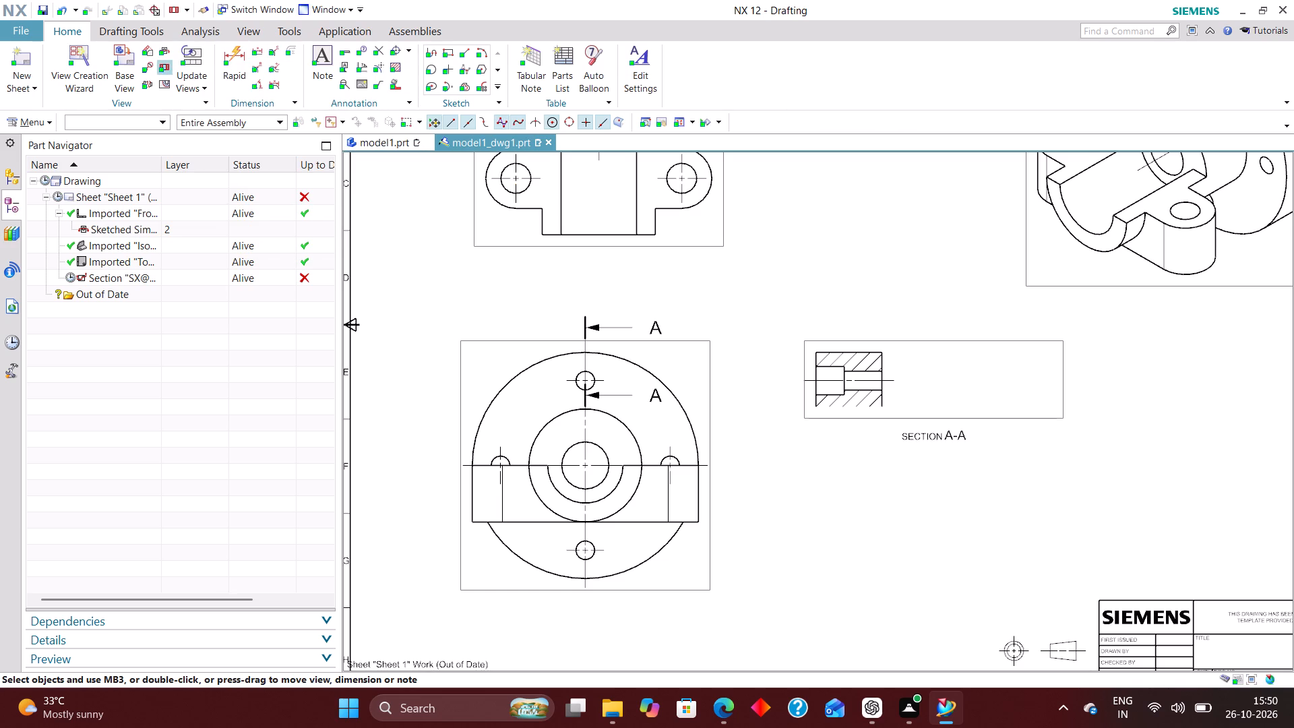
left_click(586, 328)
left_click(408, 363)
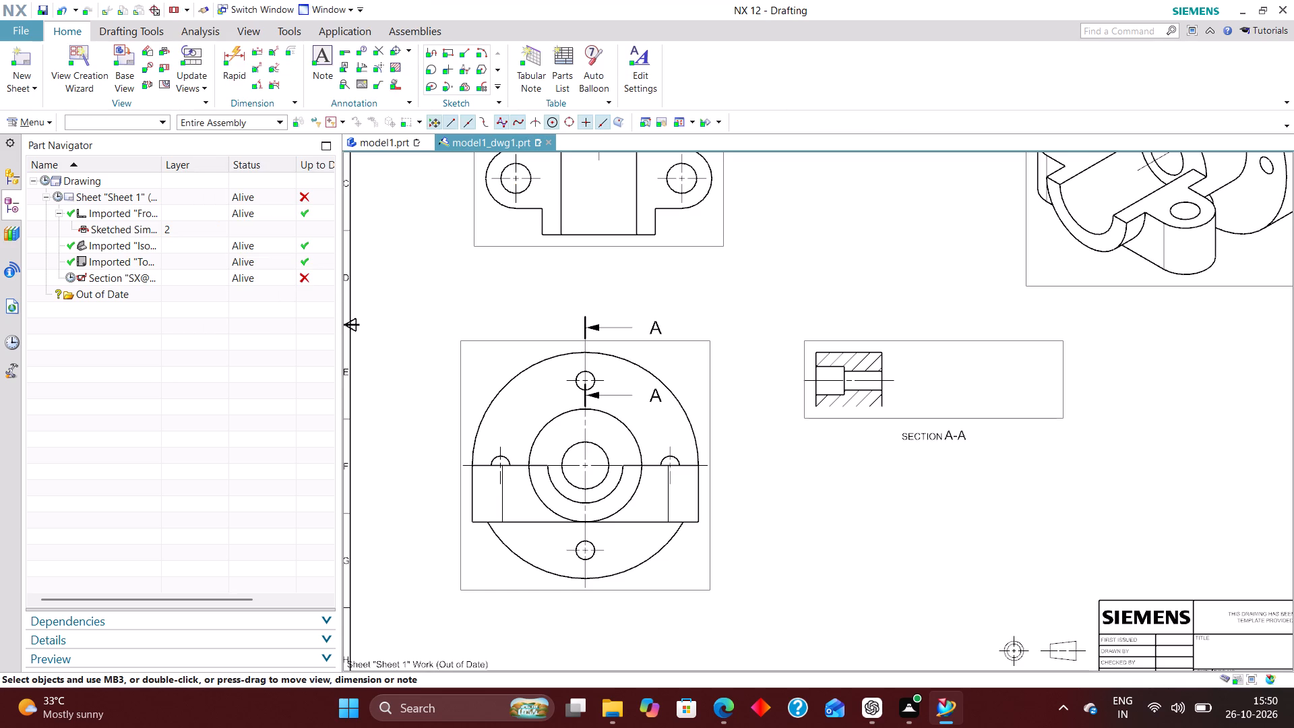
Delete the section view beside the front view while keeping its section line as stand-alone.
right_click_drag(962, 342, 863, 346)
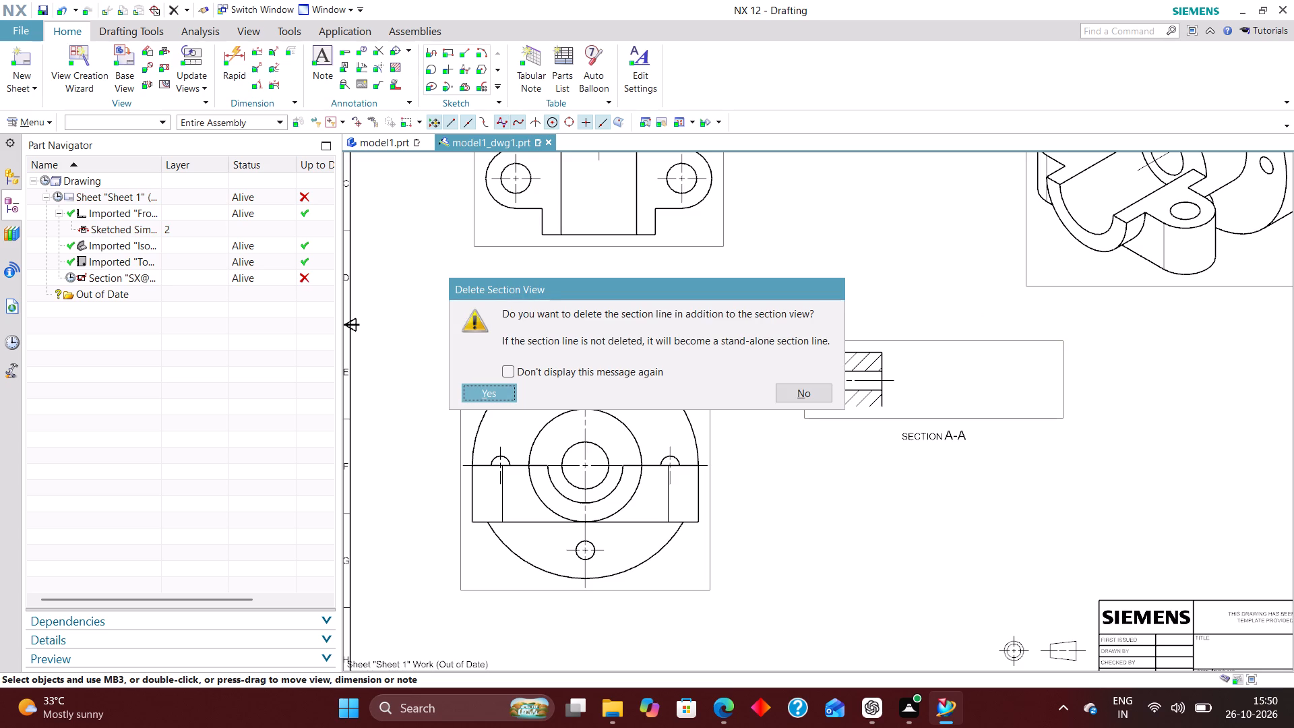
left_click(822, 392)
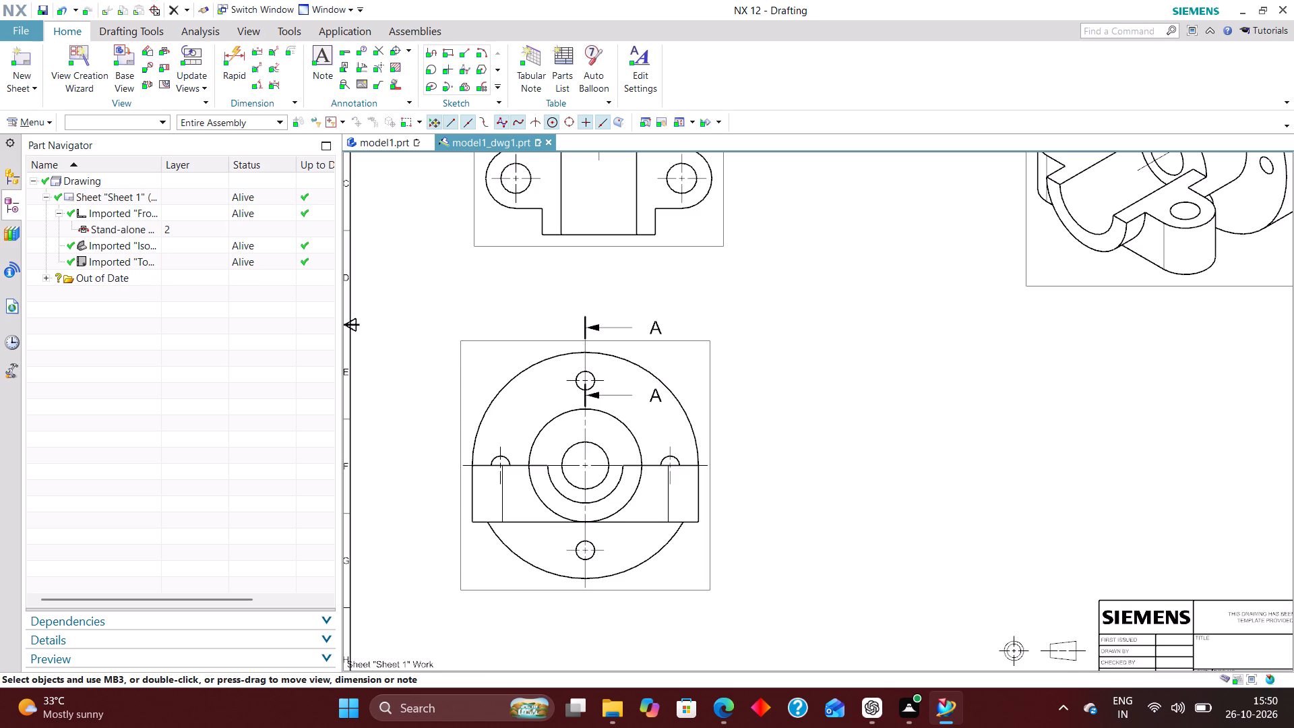
Create a section view from the reversed stand-alone section line and place it to the right of the front view.
left_click(156, 64)
left_click(162, 66)
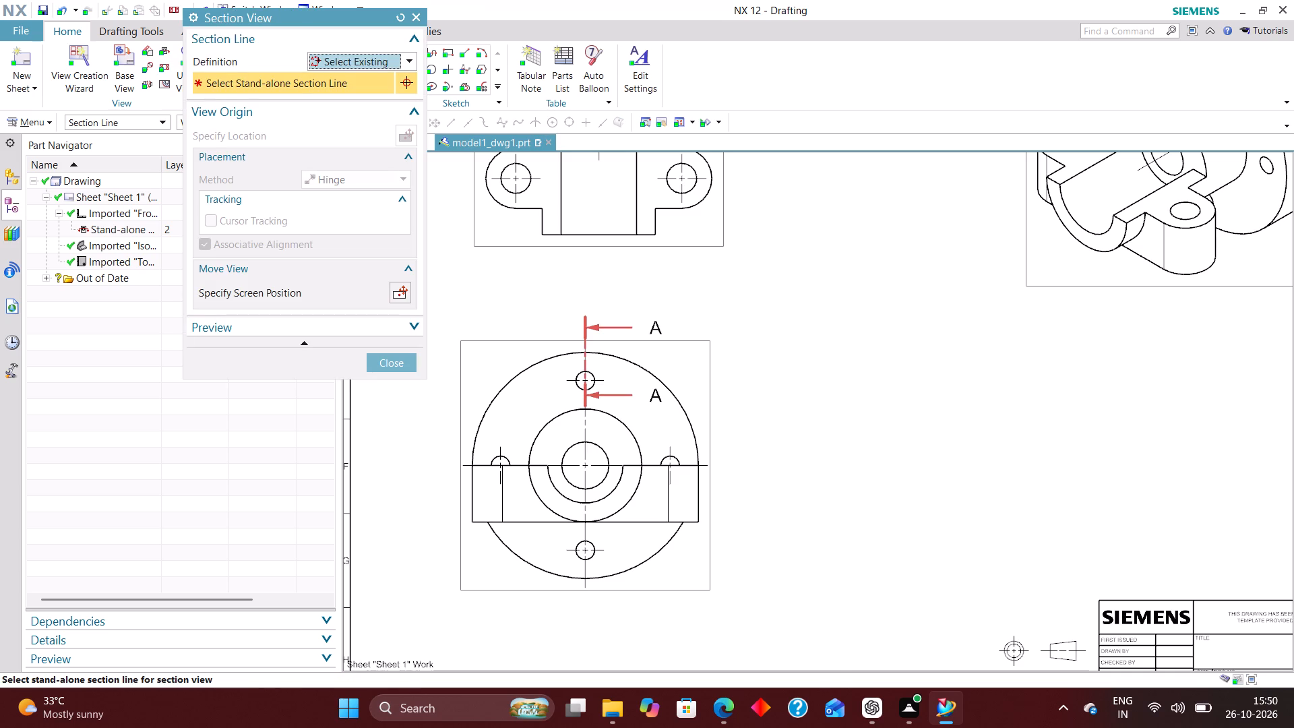
left_click(587, 330)
scroll(758, 342, "down", 3)
left_click(868, 358)
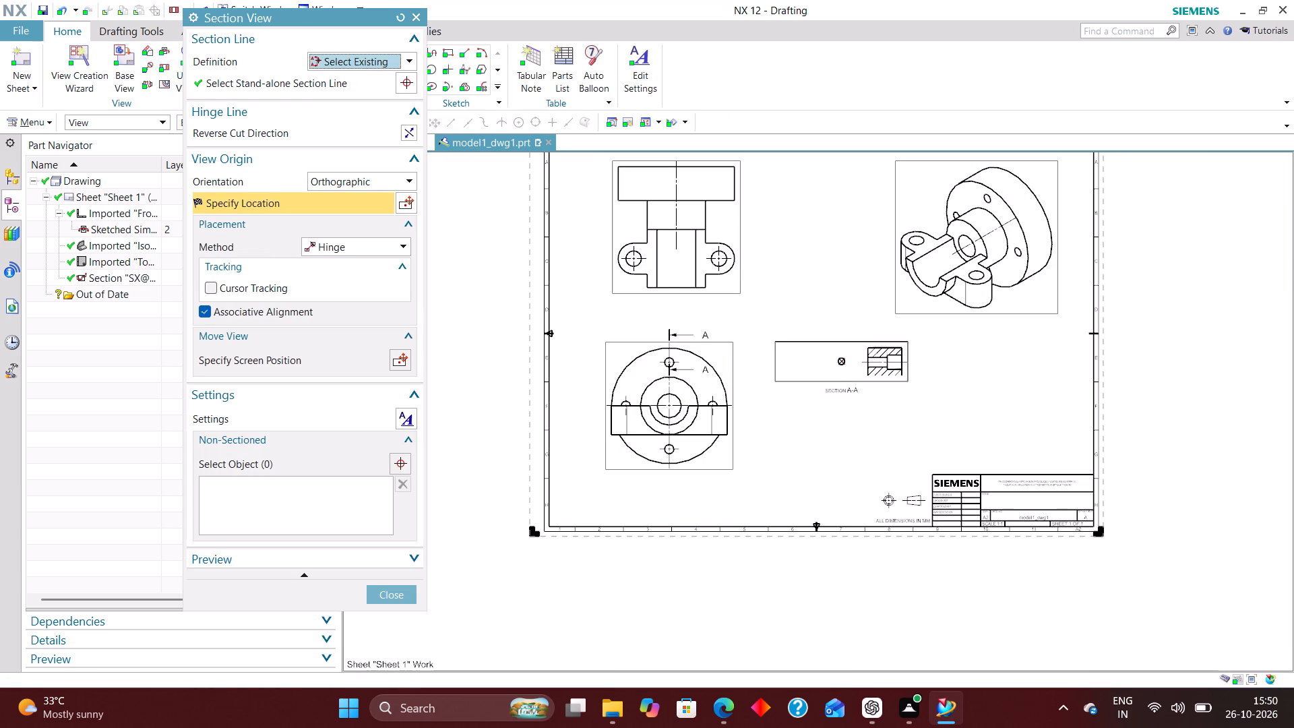
scroll(903, 360, "up", 5)
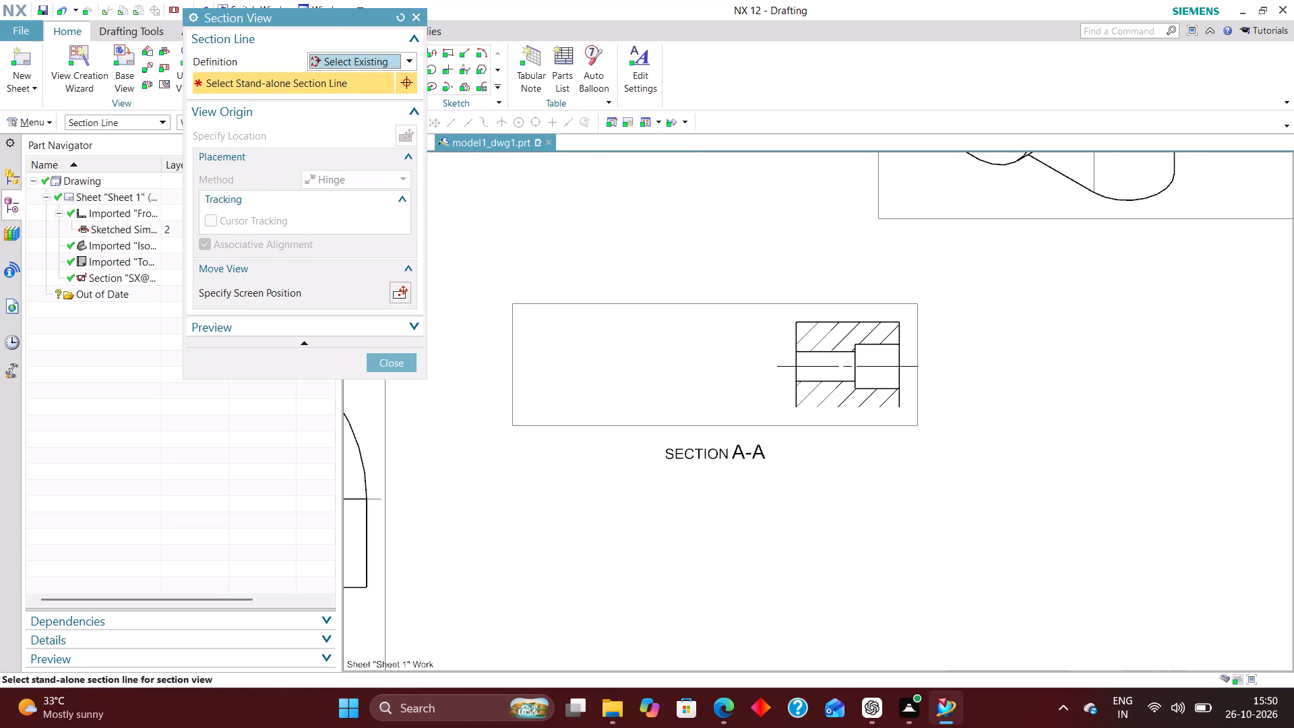
left_click(392, 367)
scroll(925, 368, "up", 3)
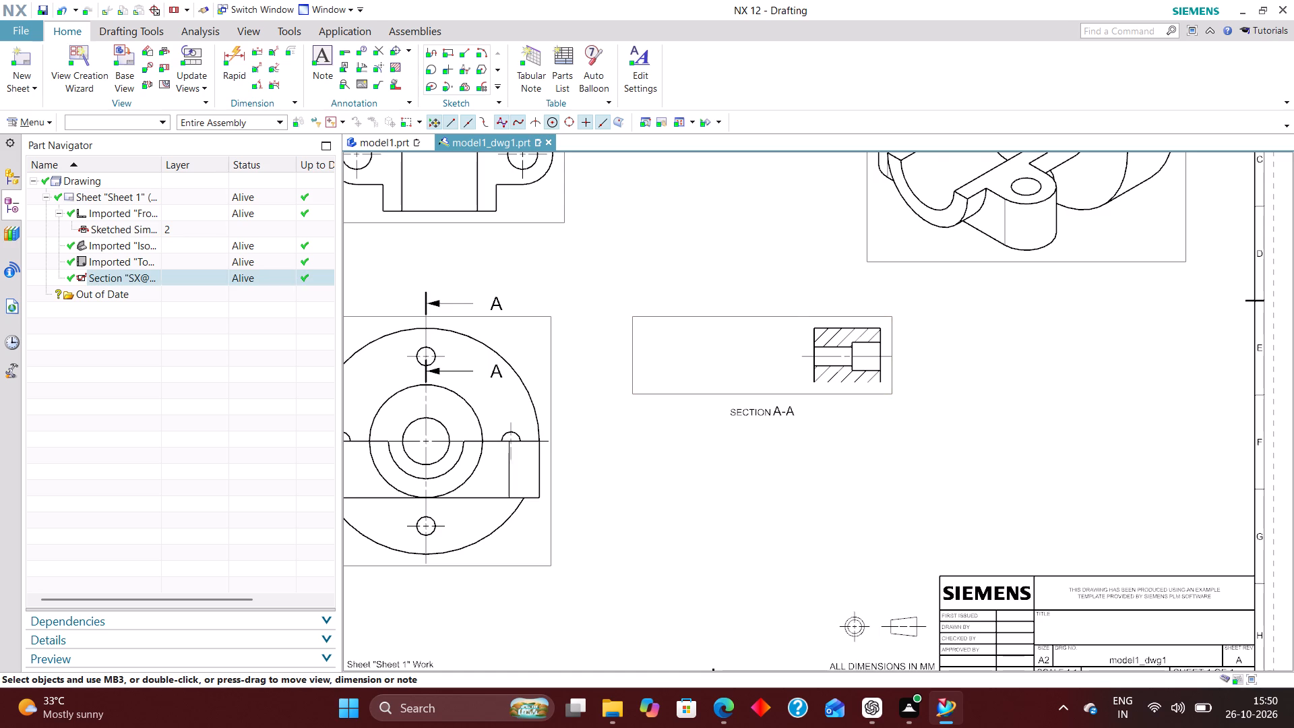
Dimension the depth of the counterbore in section view A-A with a horizontal Rapid dimension placed below the view.
scroll(871, 375, "up", 2)
left_click(226, 47)
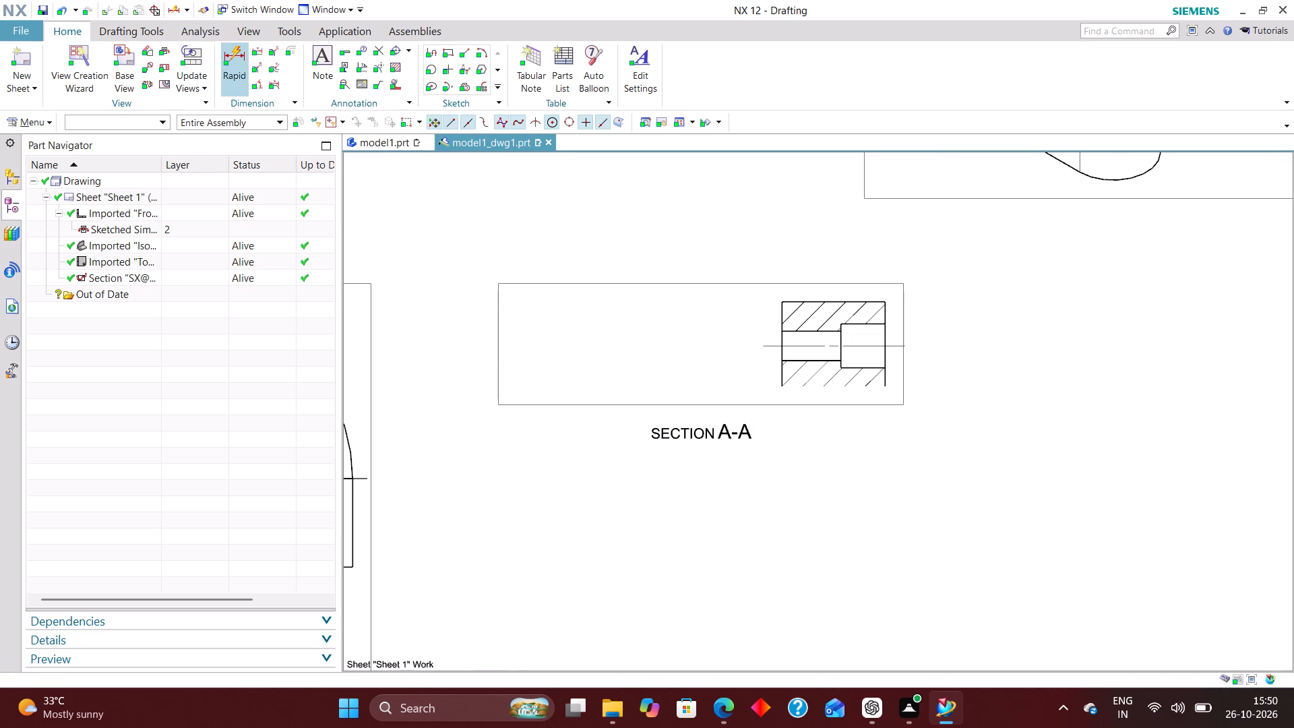
left_click(844, 367)
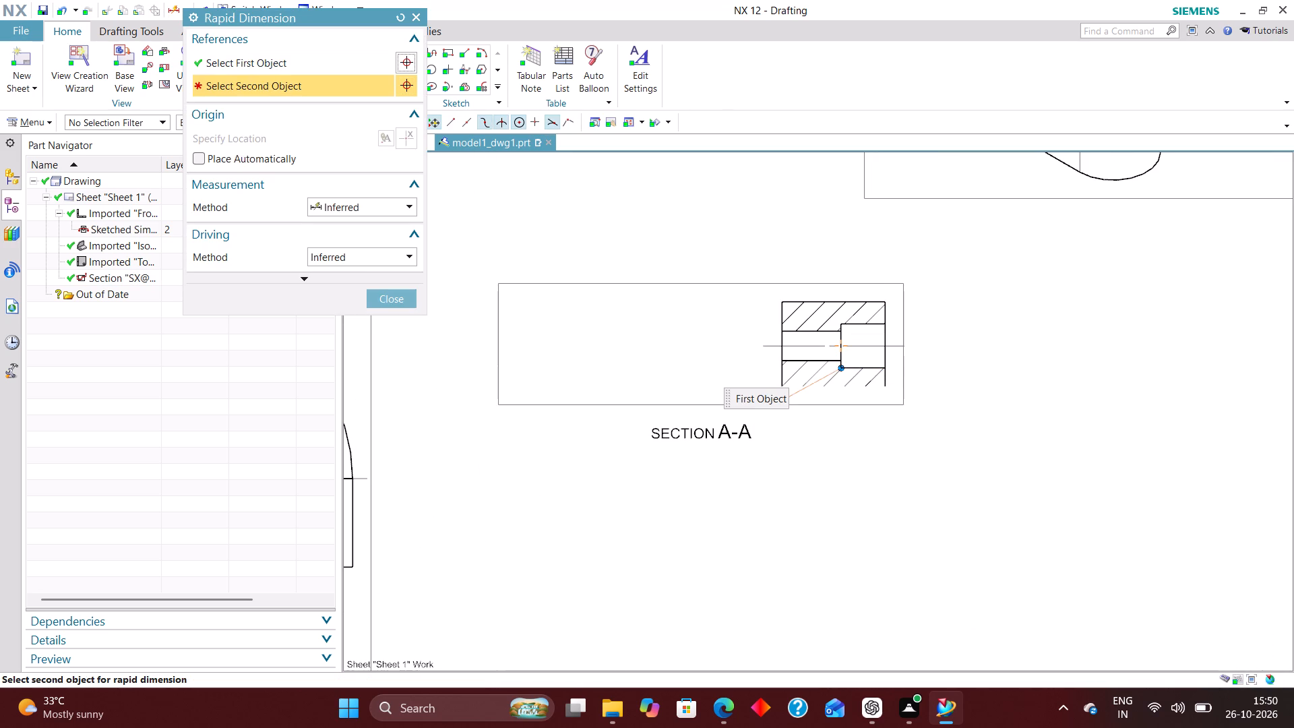
left_click(884, 368)
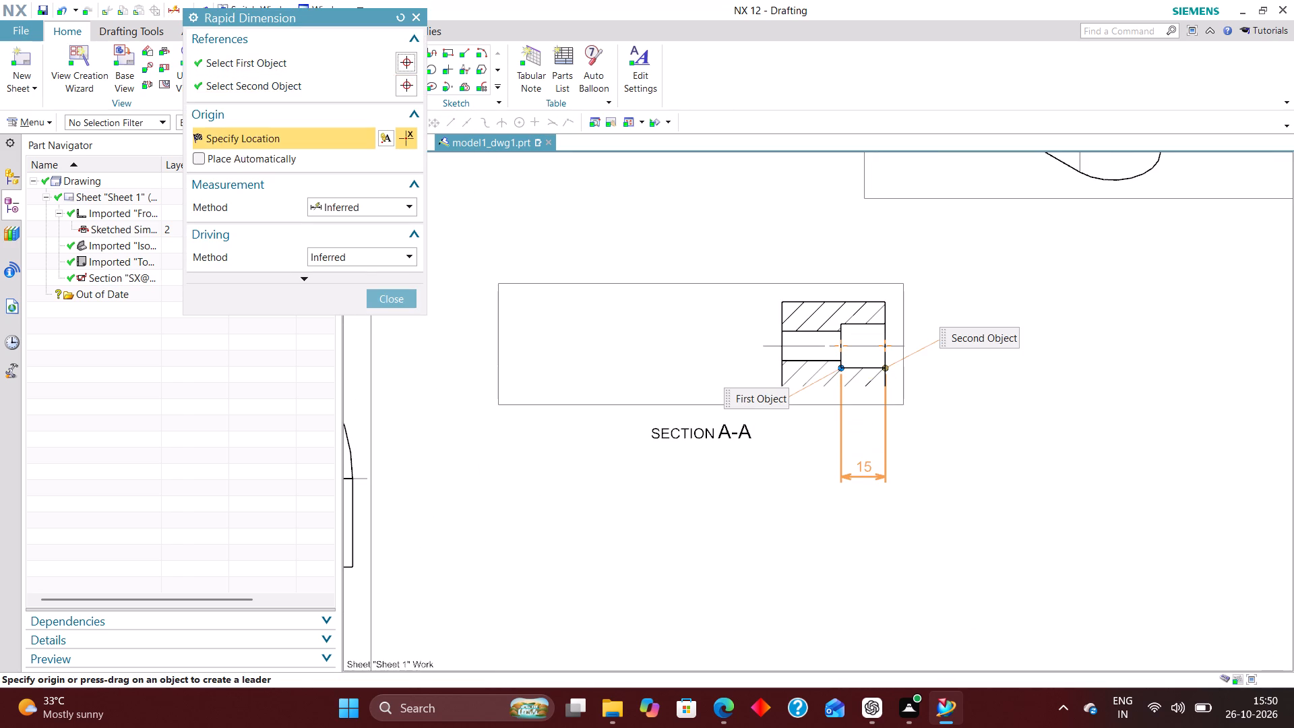
left_click(865, 466)
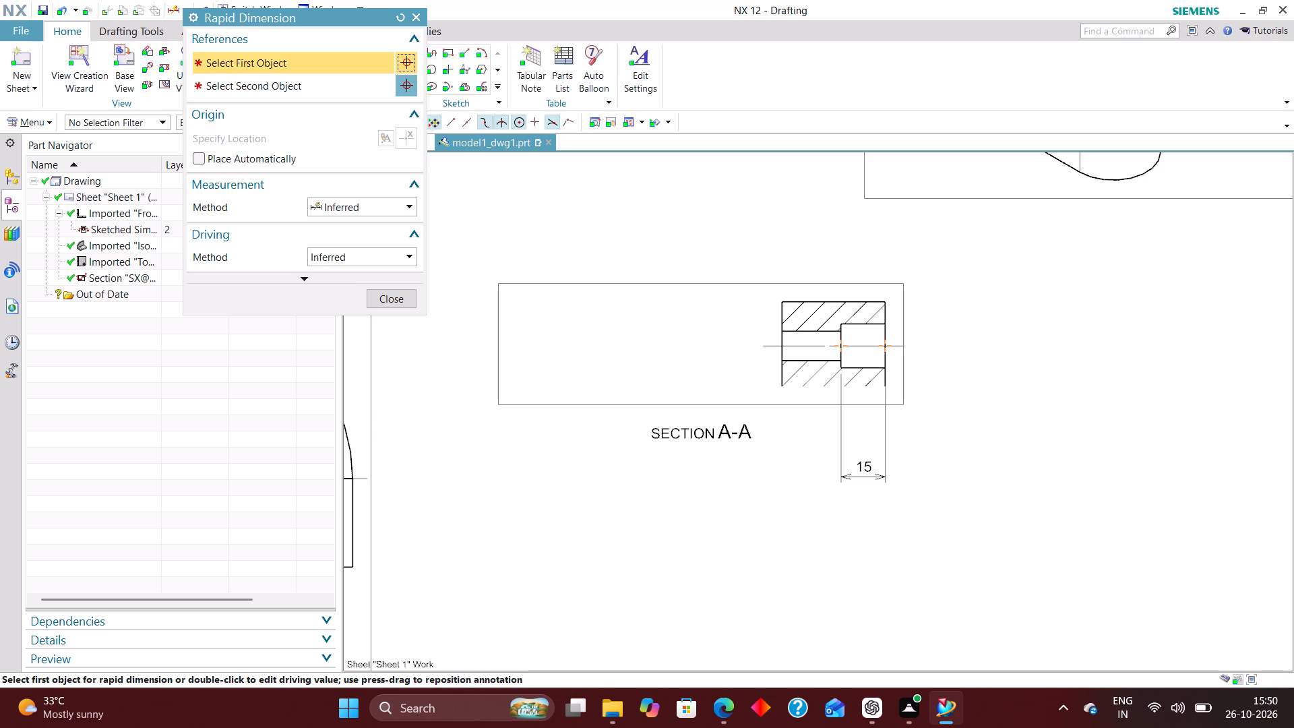
Dimension the vertical distance between the counterbore's upper edge and the flange's outer edge in section A-A, placed beside the view.
scroll(888, 309, "up", 4)
left_click(883, 346)
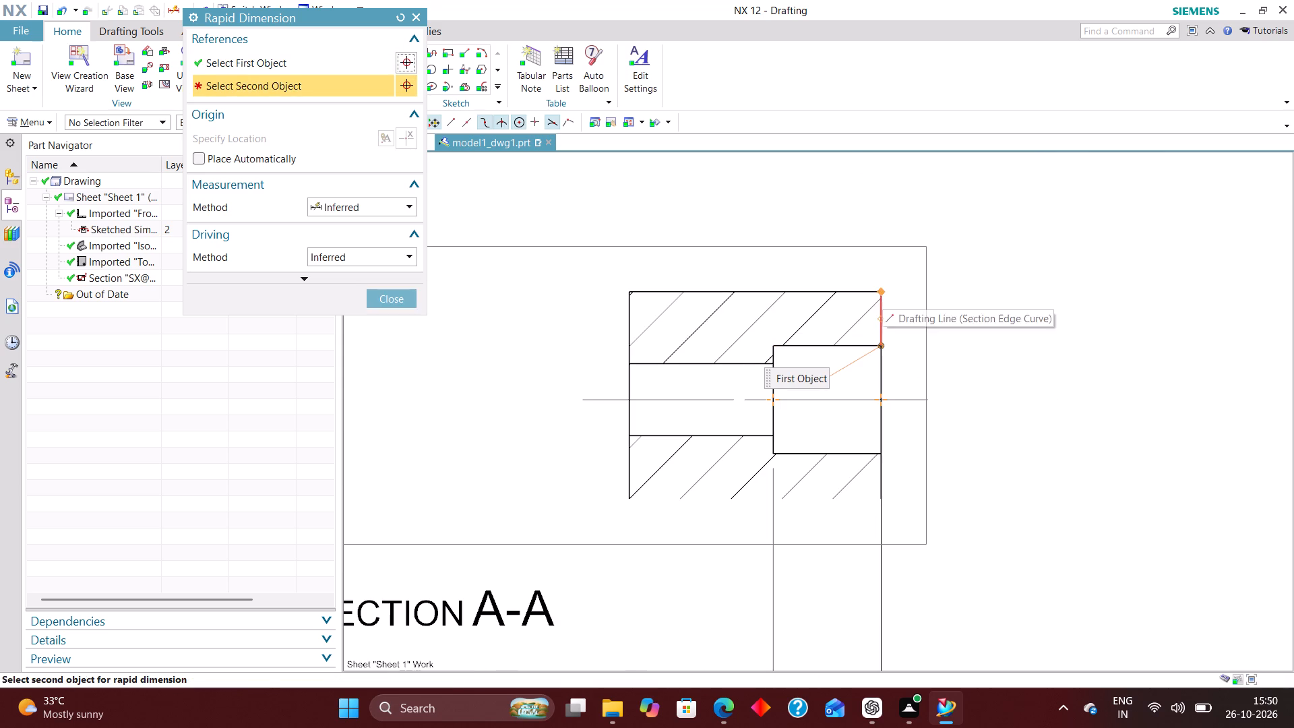
left_click(882, 292)
left_click(1005, 315)
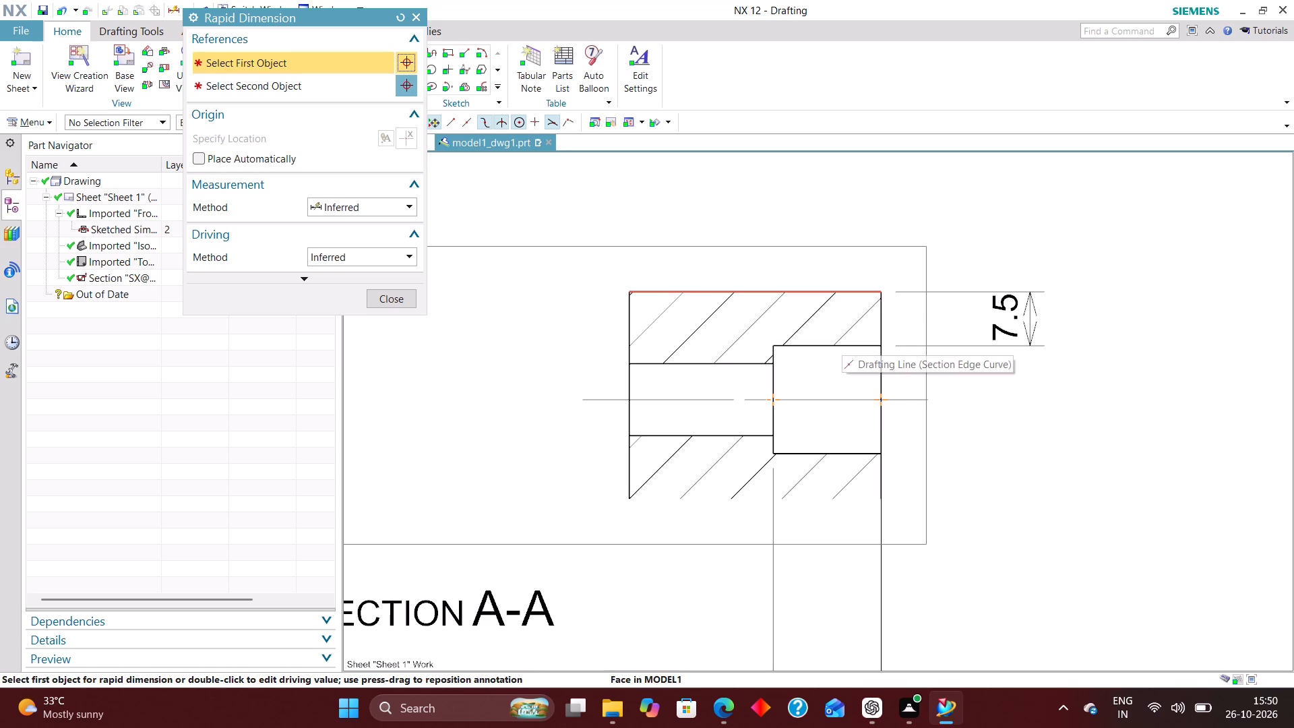
scroll(1121, 315, "down", 5)
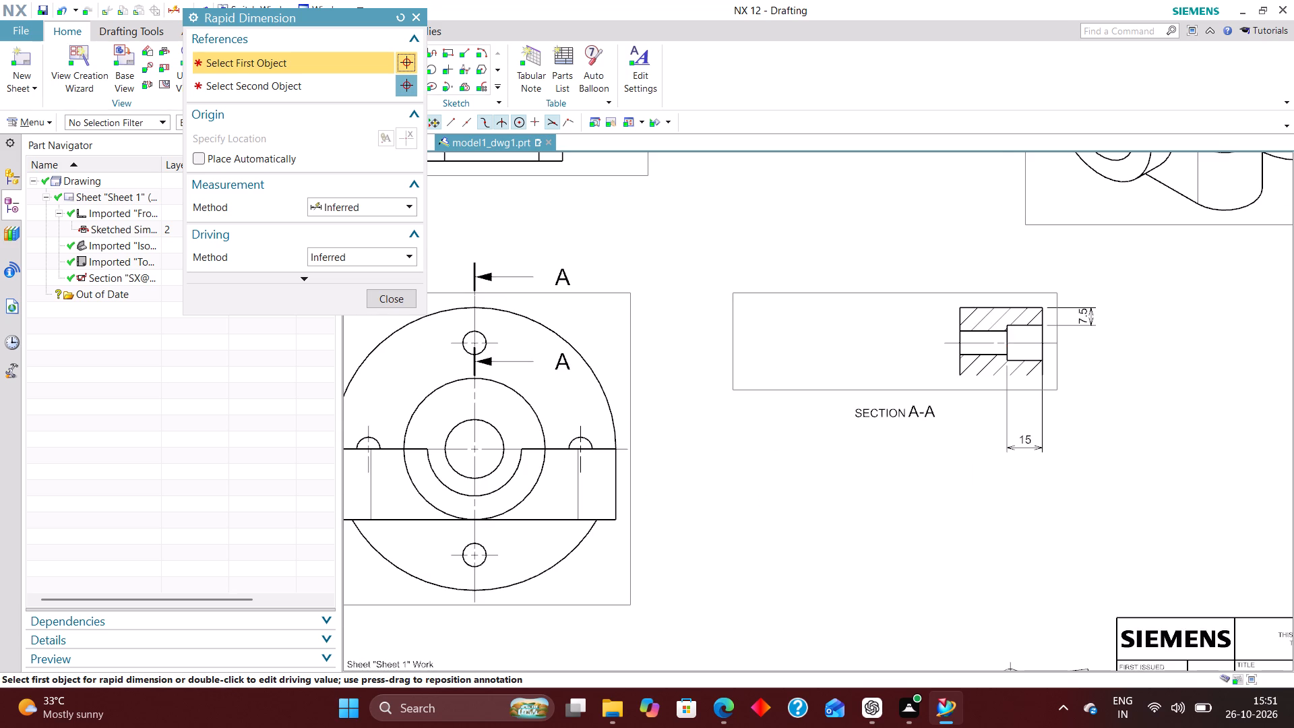
left_click(392, 297)
Move section view A-A closer to the front view.
scroll(661, 313, "down", 3)
scroll(820, 331, "down", 4)
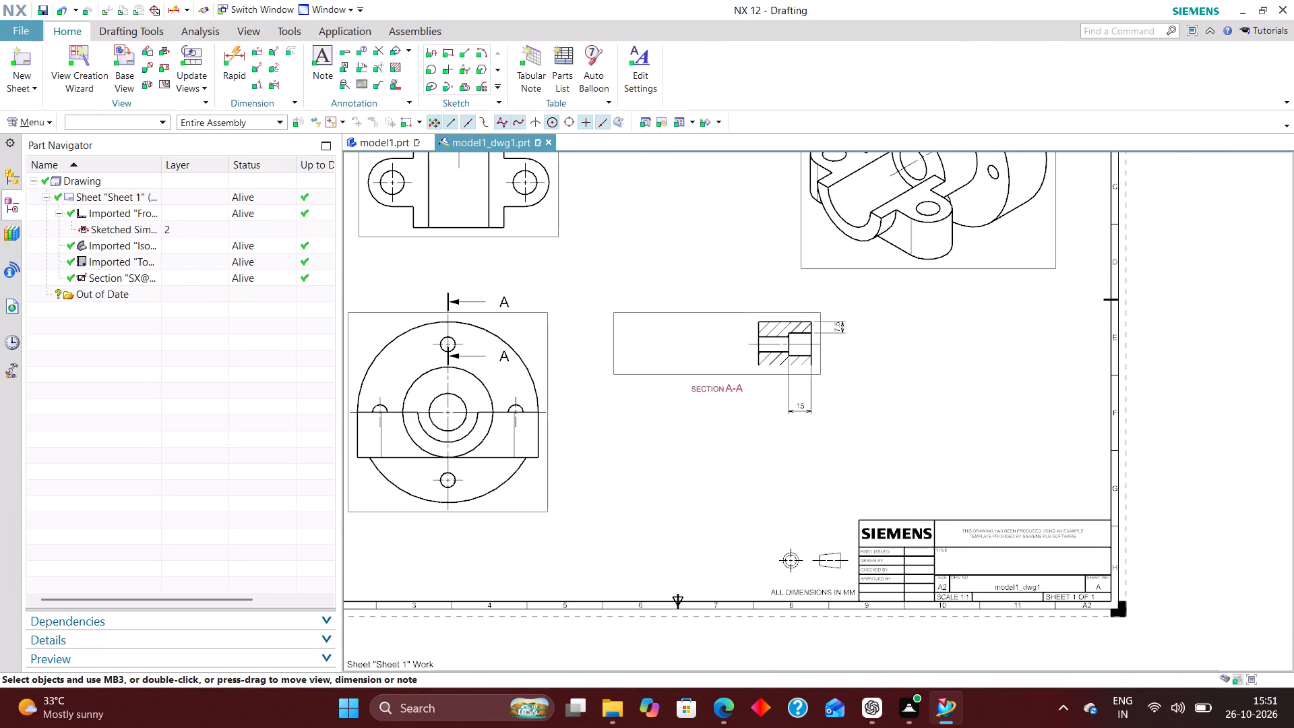
scroll(748, 390, "down", 2)
scroll(702, 381, "up", 4)
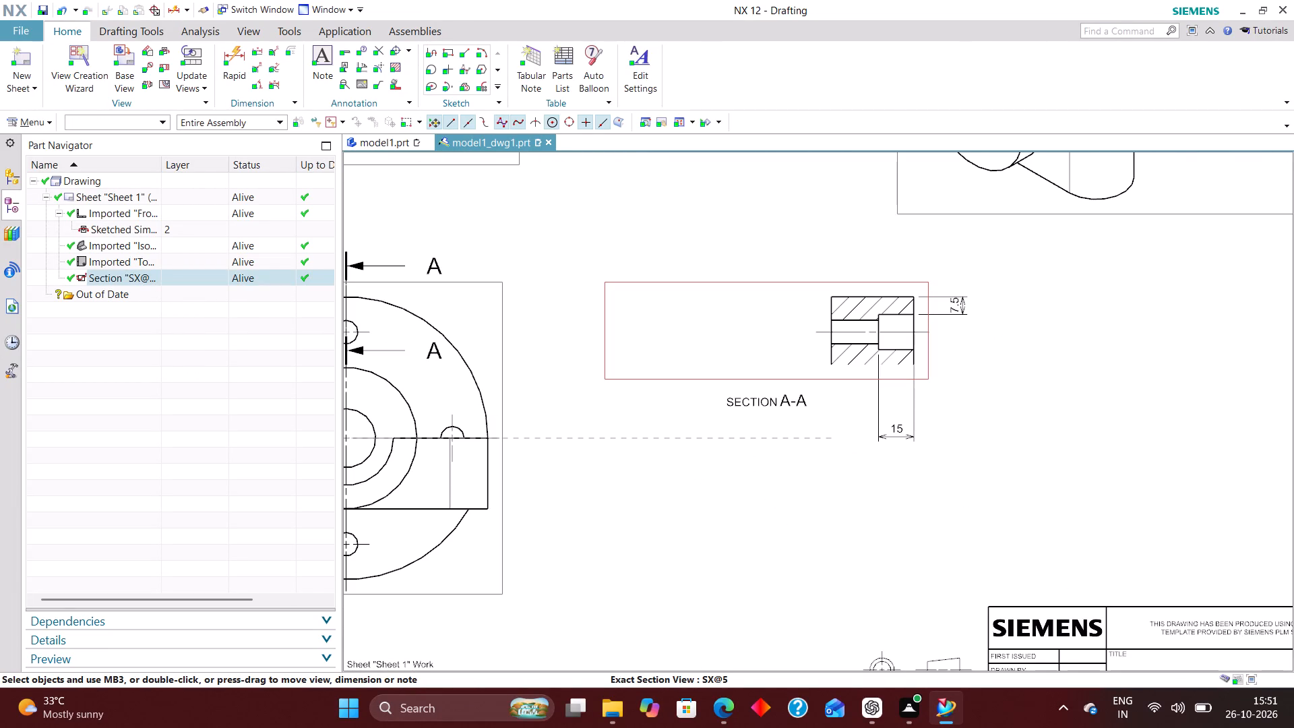
left_click_drag(600, 357, 526, 350)
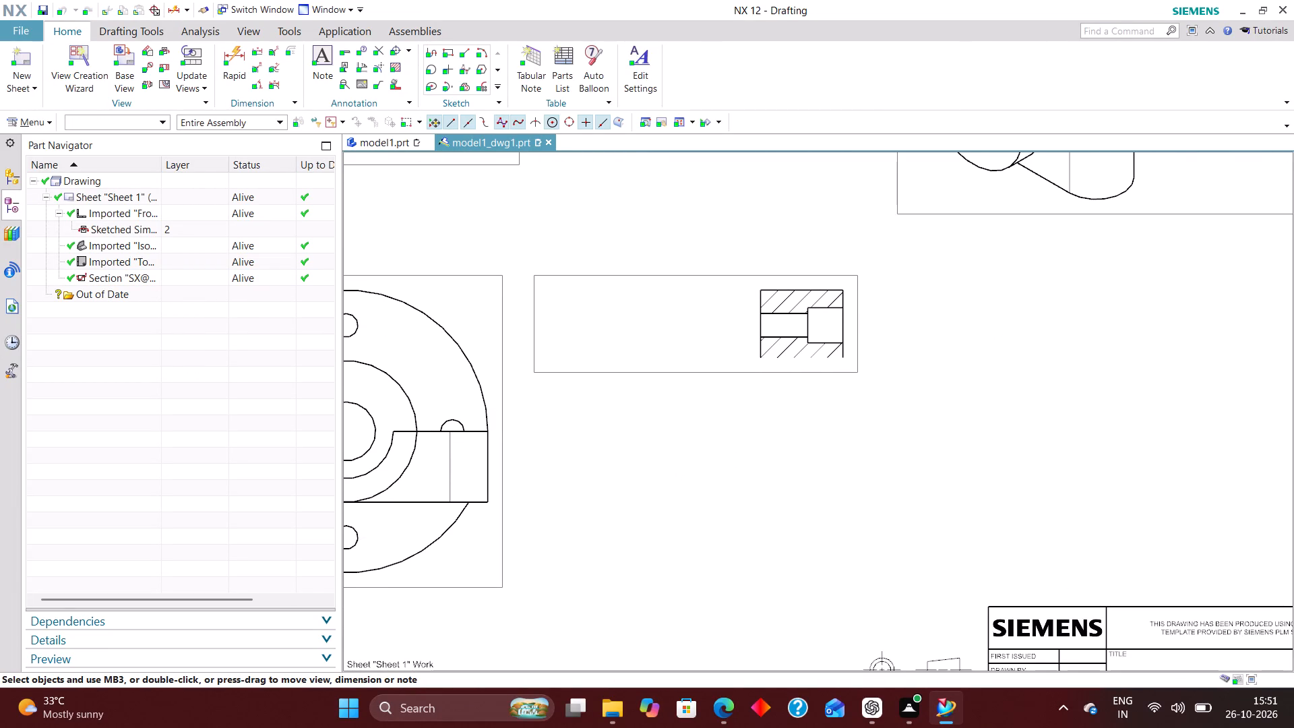
left_click_drag(526, 350, 525, 350)
scroll(845, 423, "down", 2)
scroll(746, 436, "up", 1)
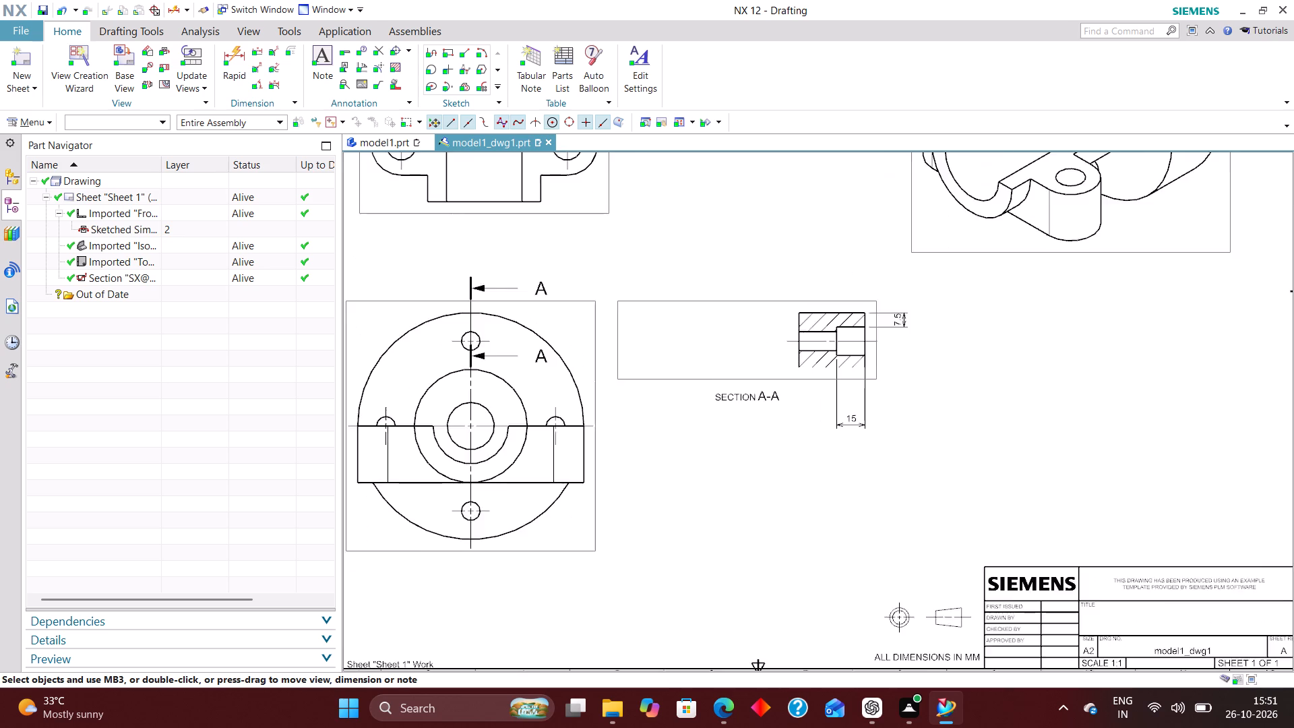
scroll(750, 436, "up", 1)
scroll(859, 440, "down", 1)
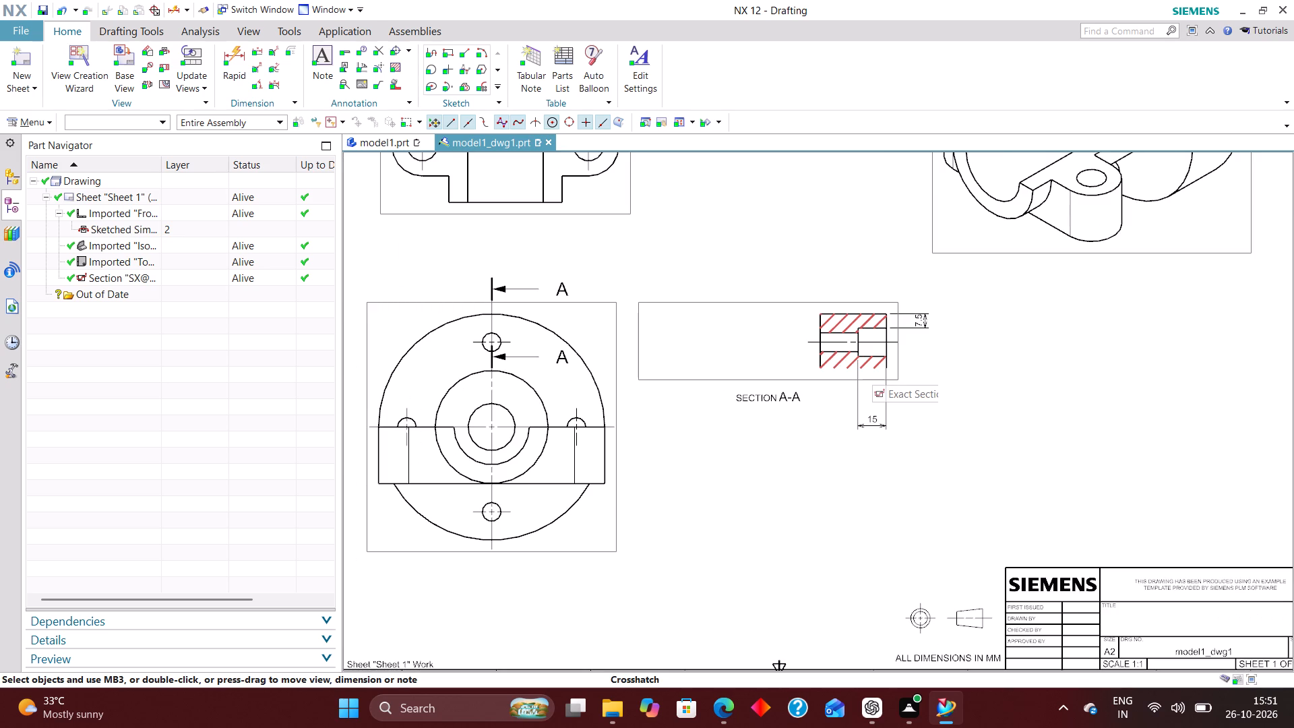
In the model1 part, edit the 15 mm flange hole and set its distance from the bore centre to 50 mm.
left_click(383, 142)
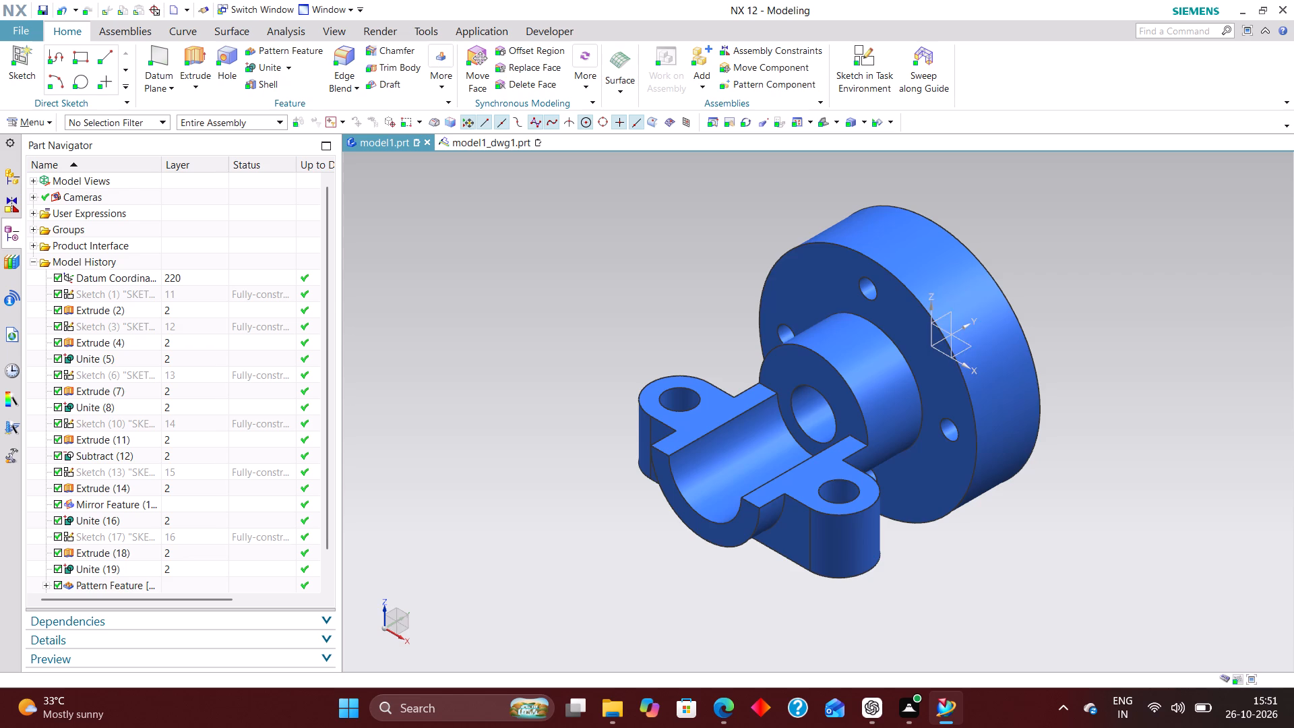
middle_click_drag(1088, 362, 1053, 377)
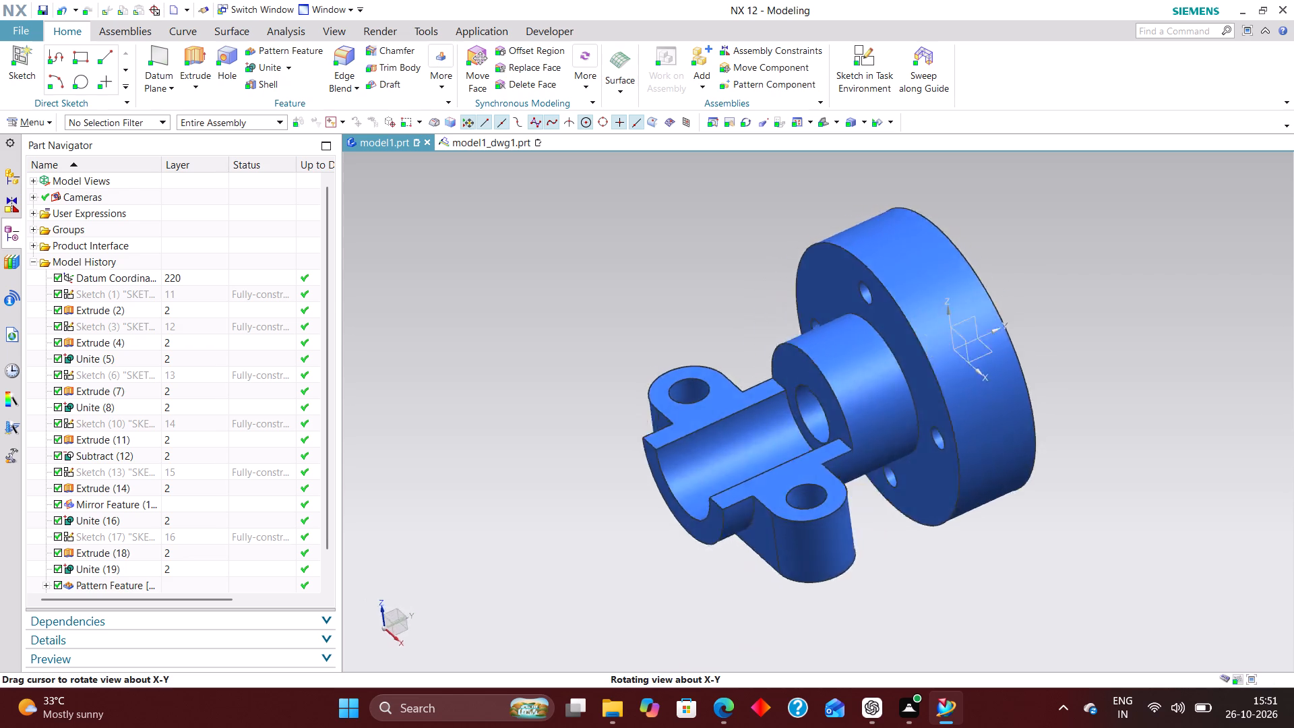
middle_click_drag(1053, 377, 977, 384)
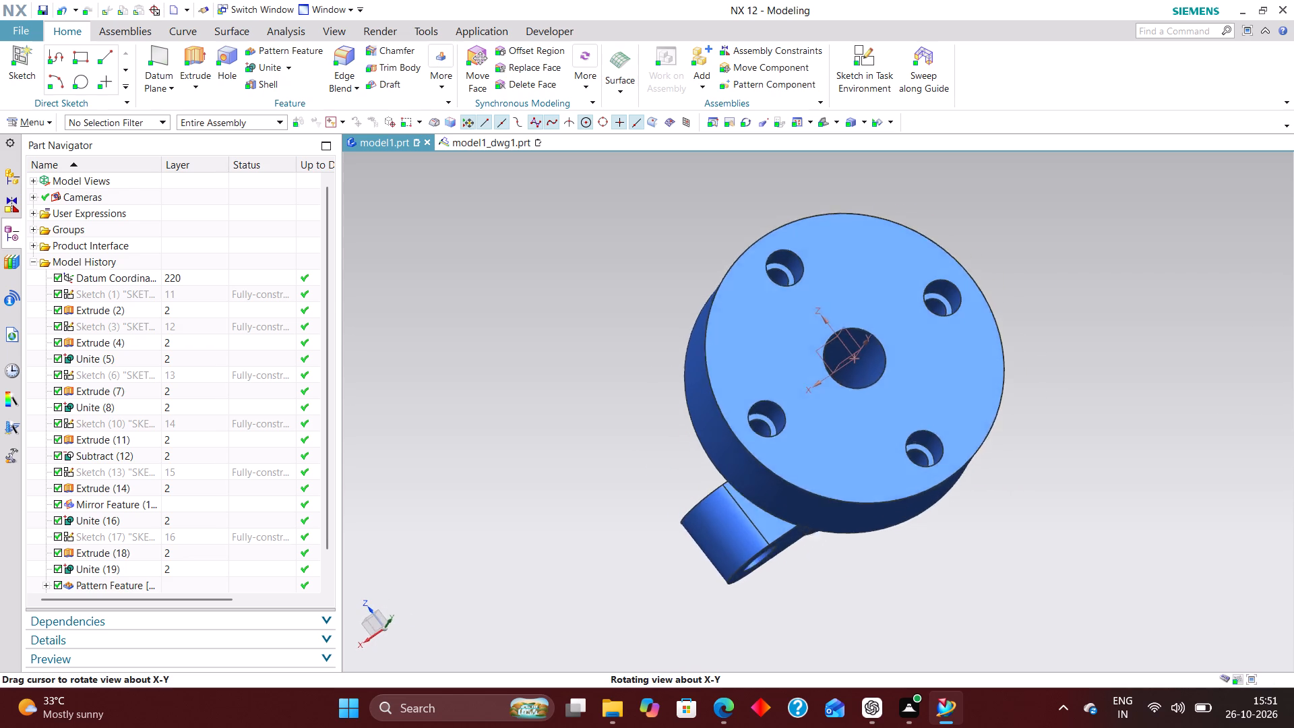
middle_click_drag(977, 384, 979, 375)
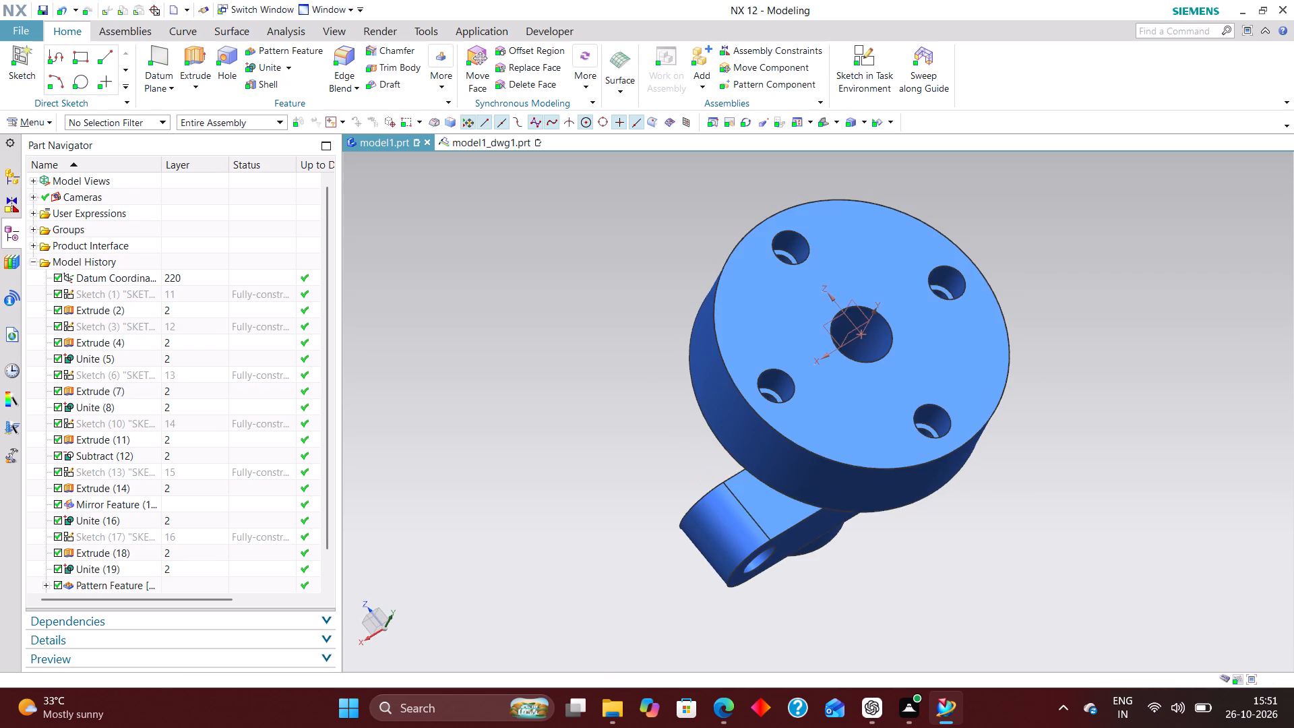
scroll(197, 431, "down", 7)
left_click(45, 564)
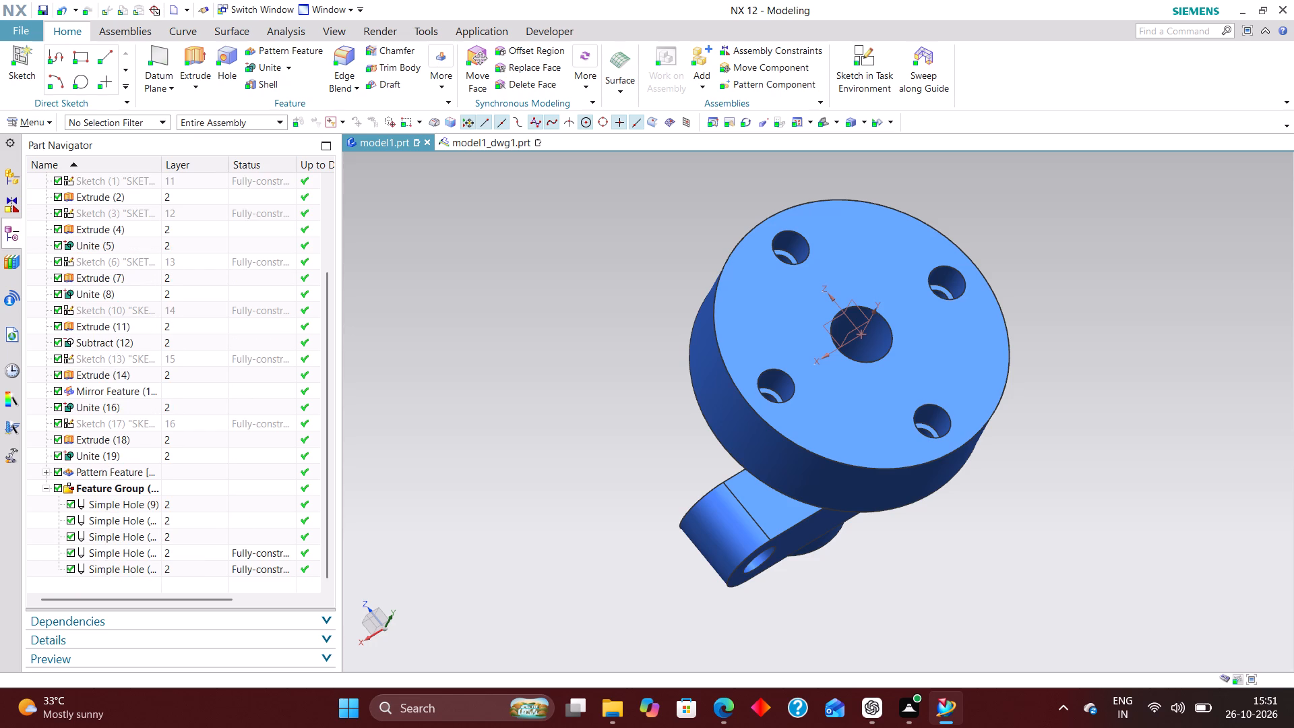
scroll(231, 529, "down", 2)
left_click(185, 566)
right_click(185, 566)
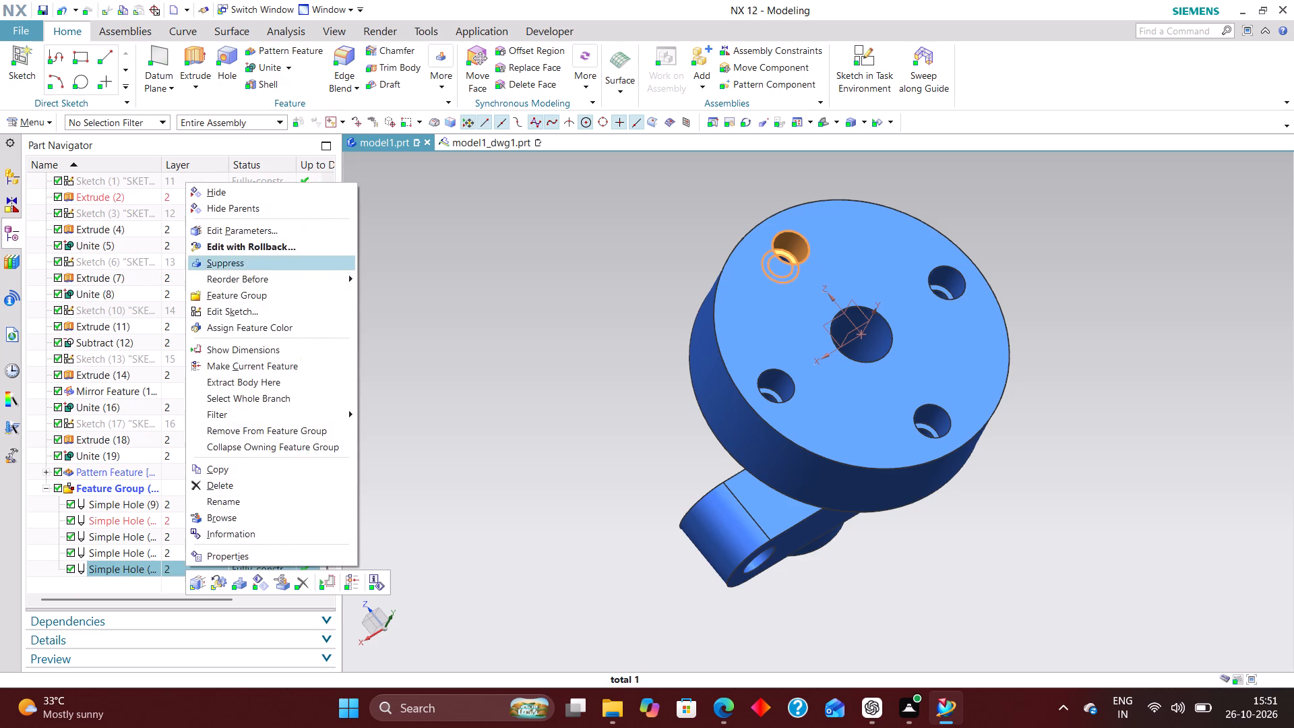
left_click(215, 245)
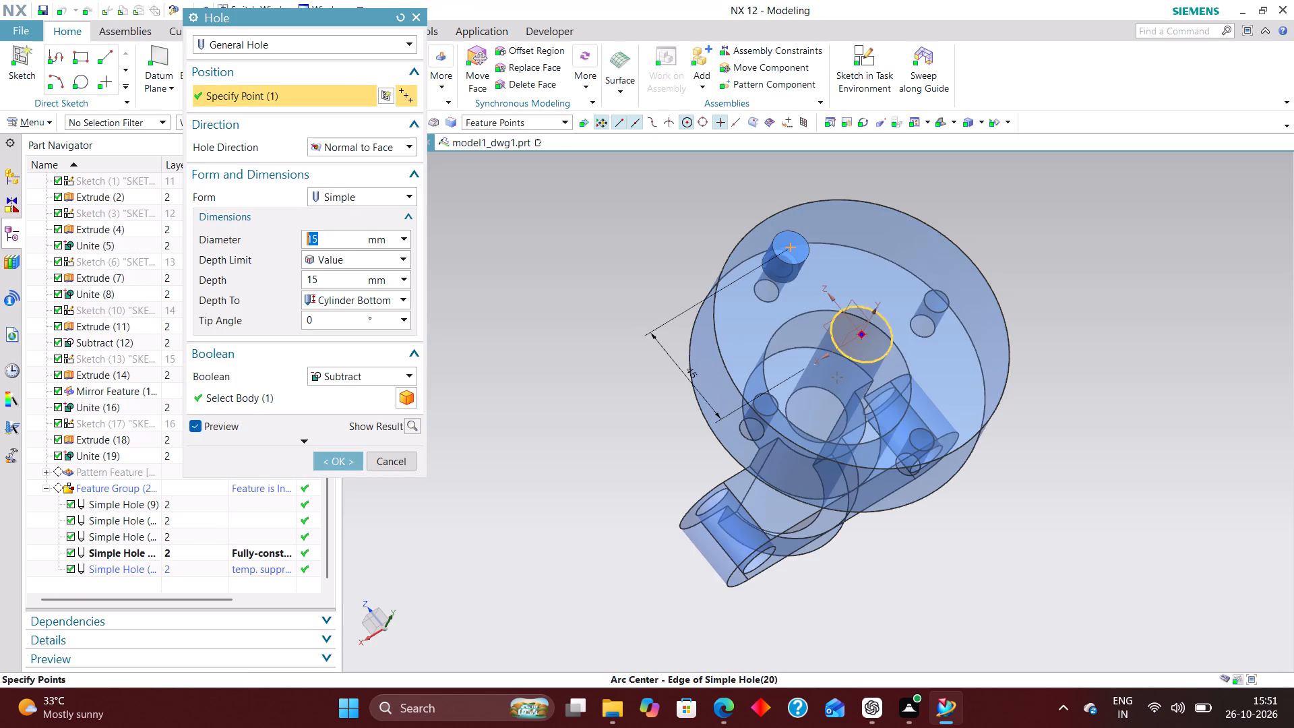
double_click(685, 375)
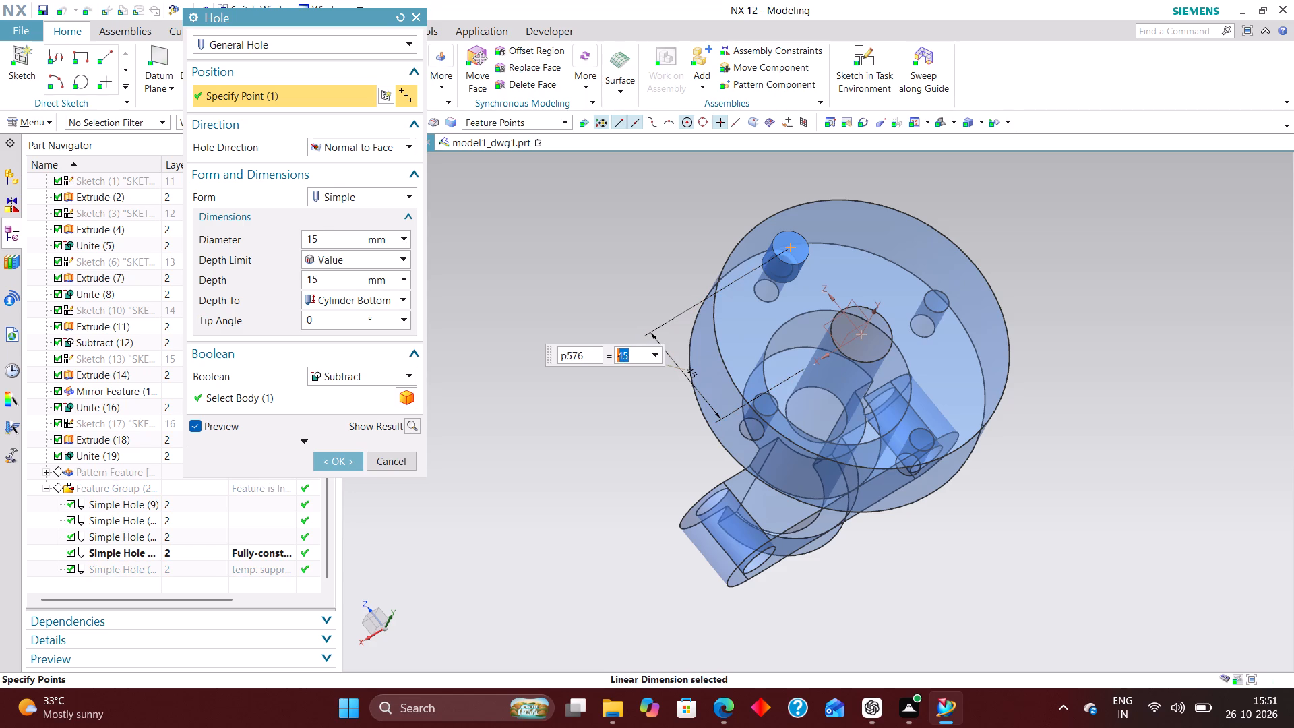
key("5")
key("0")
key("Return")
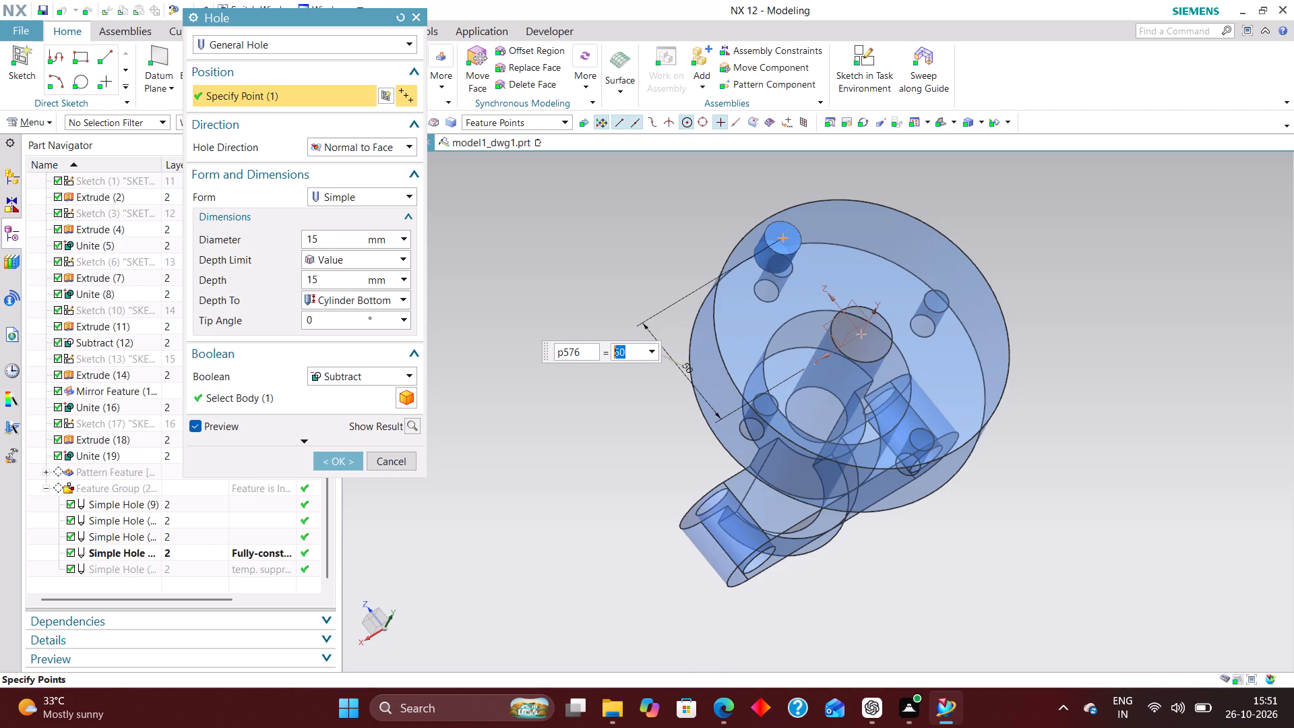
left_click(328, 454)
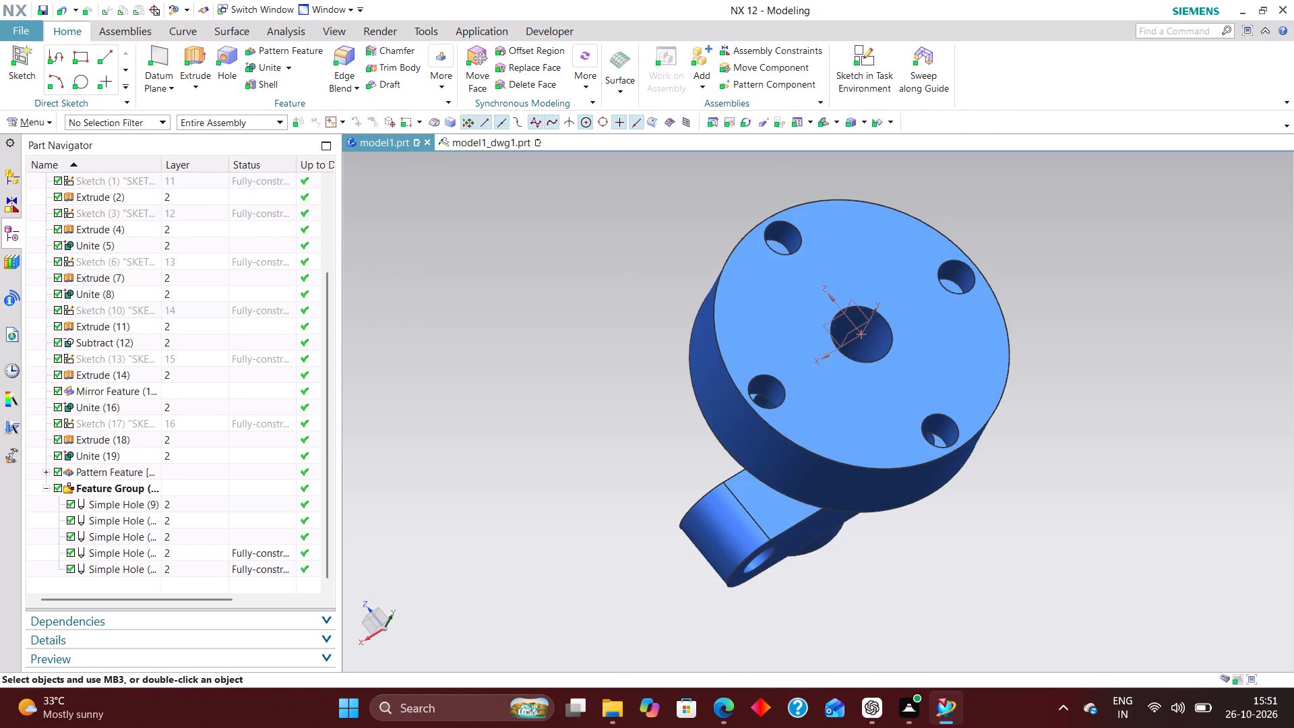
Edit the four 10 mm flange holes and set both of their distances from the bore centre to 50 mm.
left_click(156, 551)
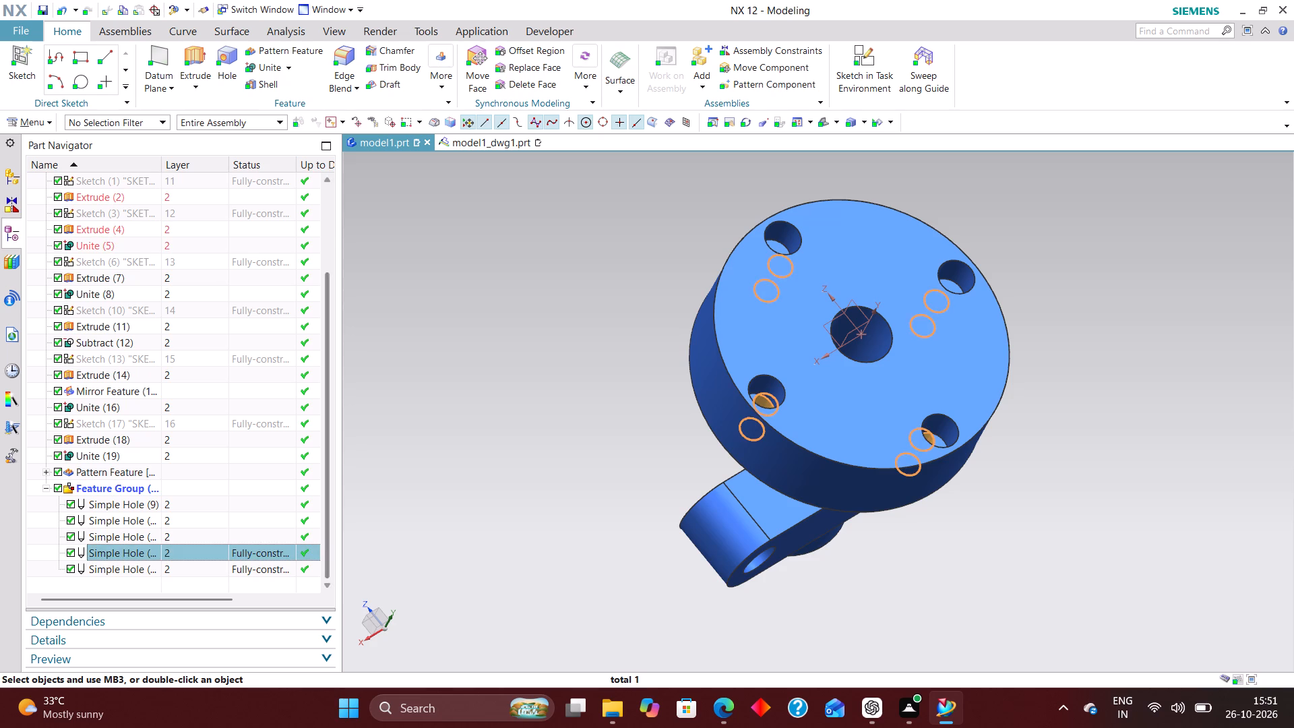
right_click(216, 557)
left_click(297, 189)
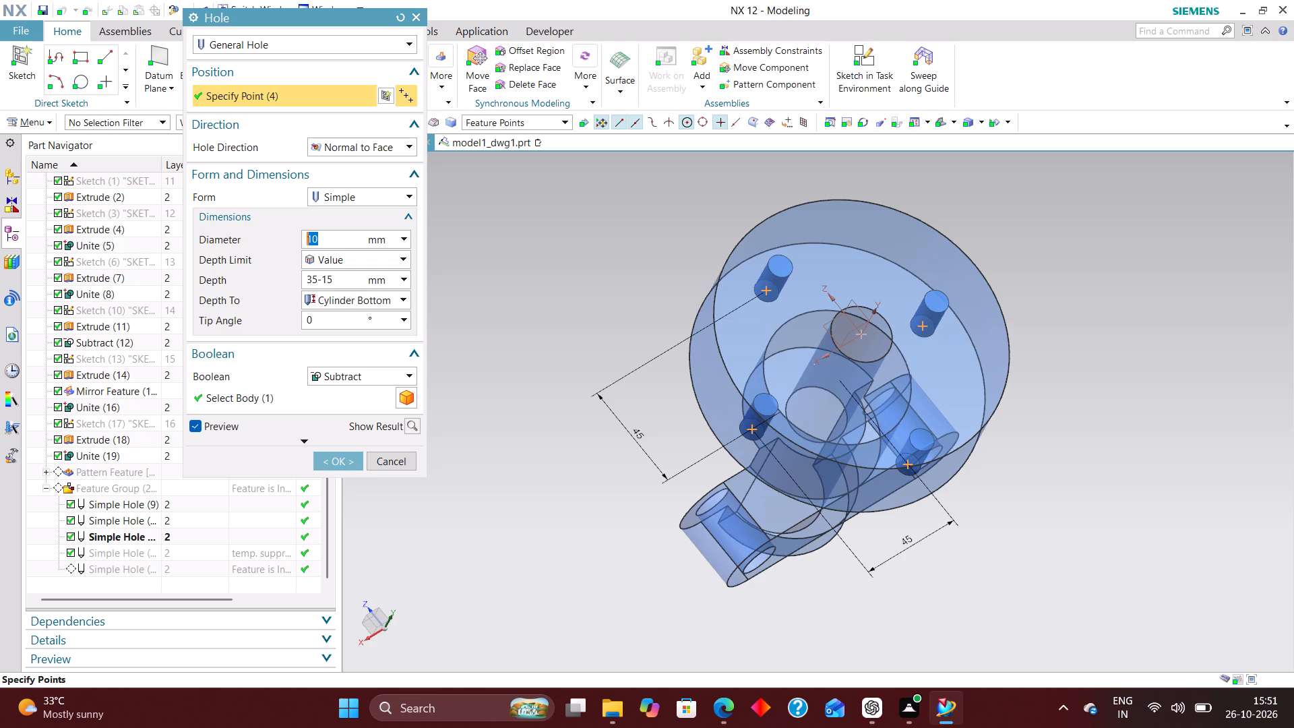
double_click(640, 437)
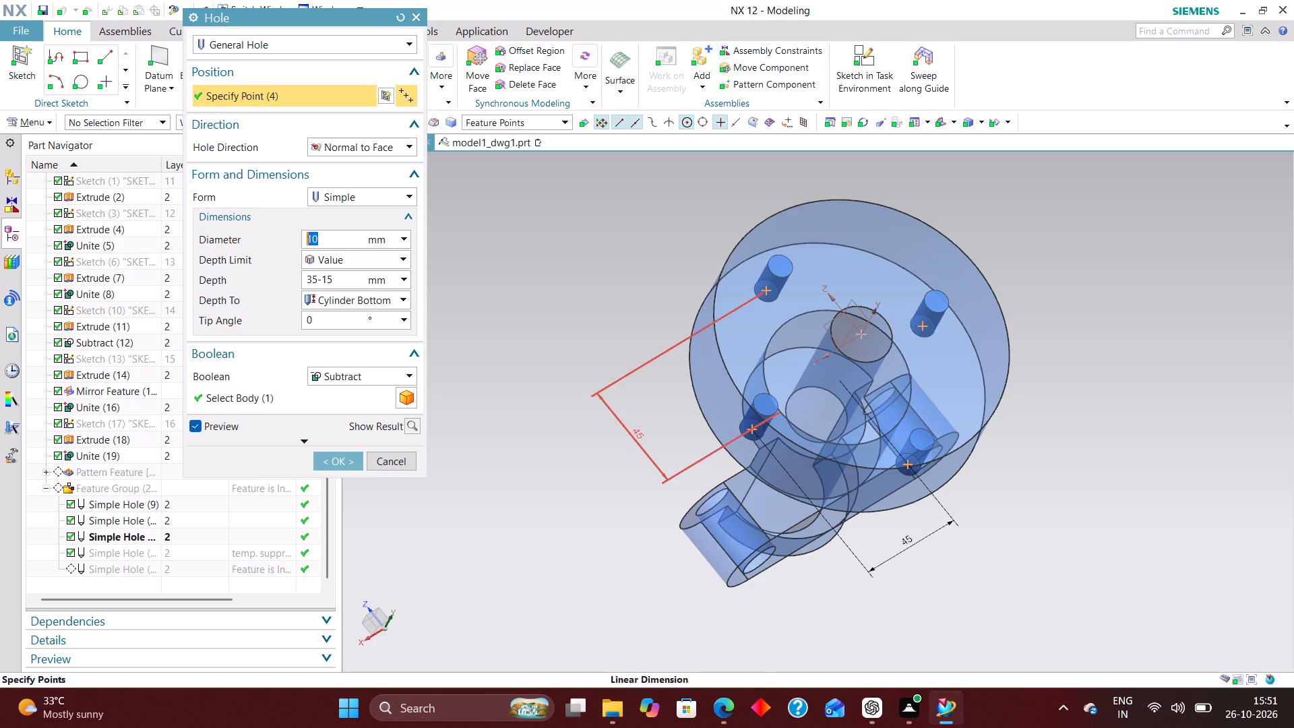
type("50")
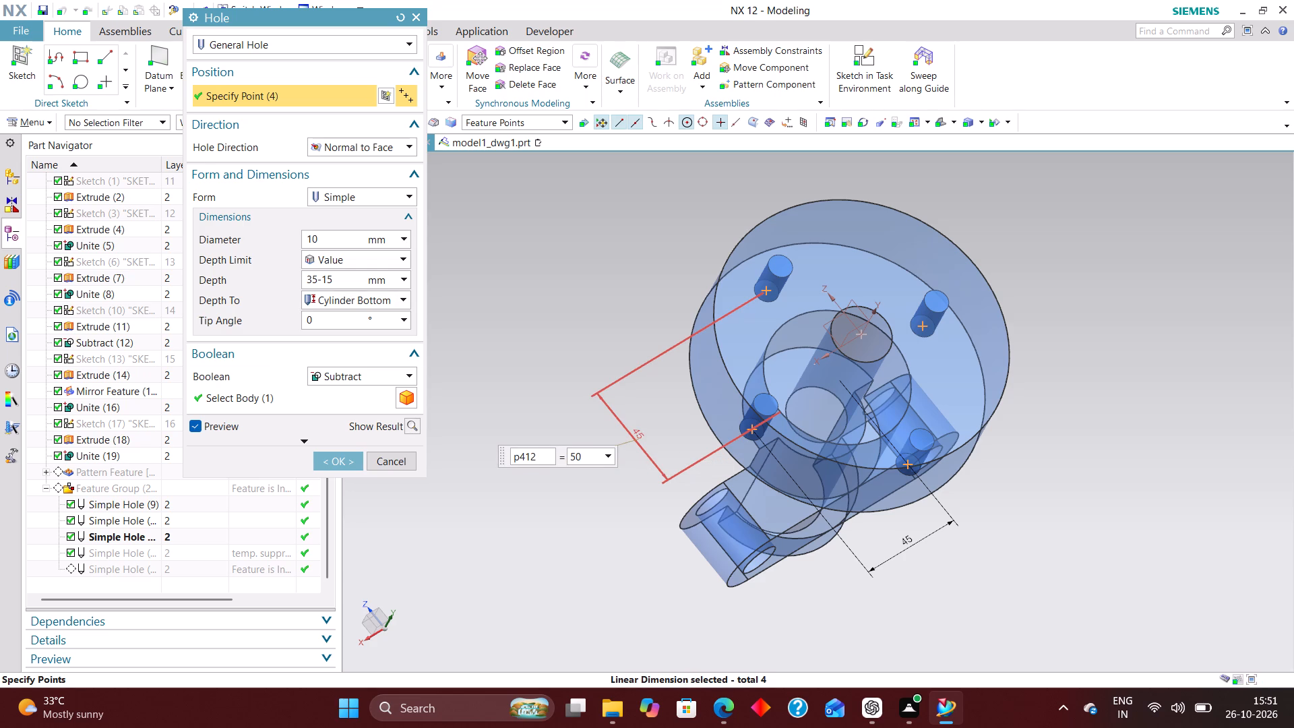
key("Return")
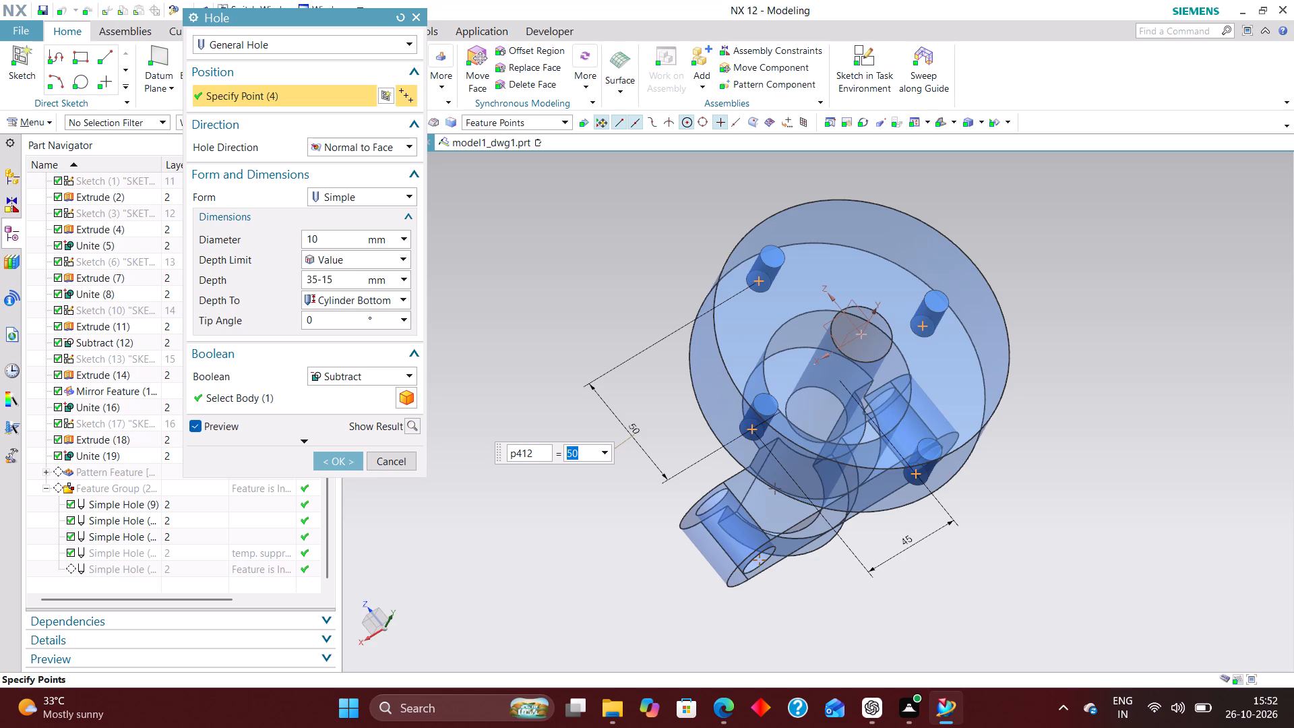
double_click(911, 545)
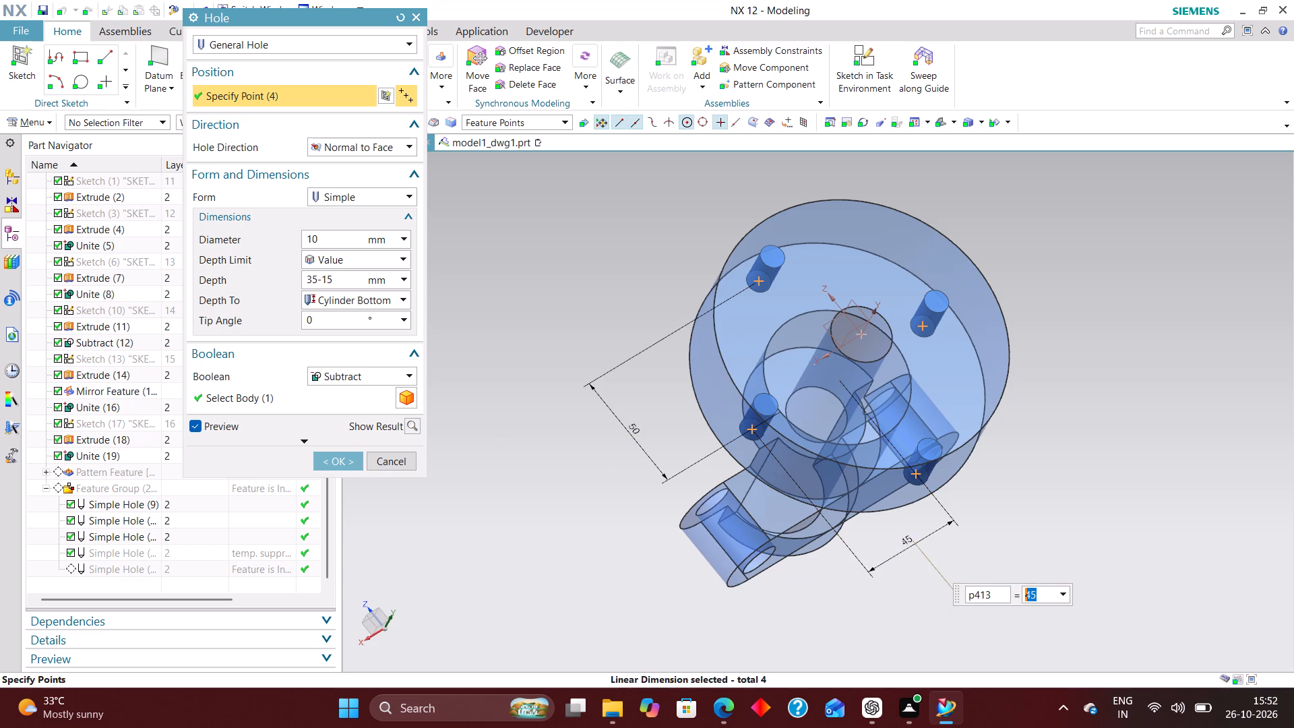
type("50")
key("Return")
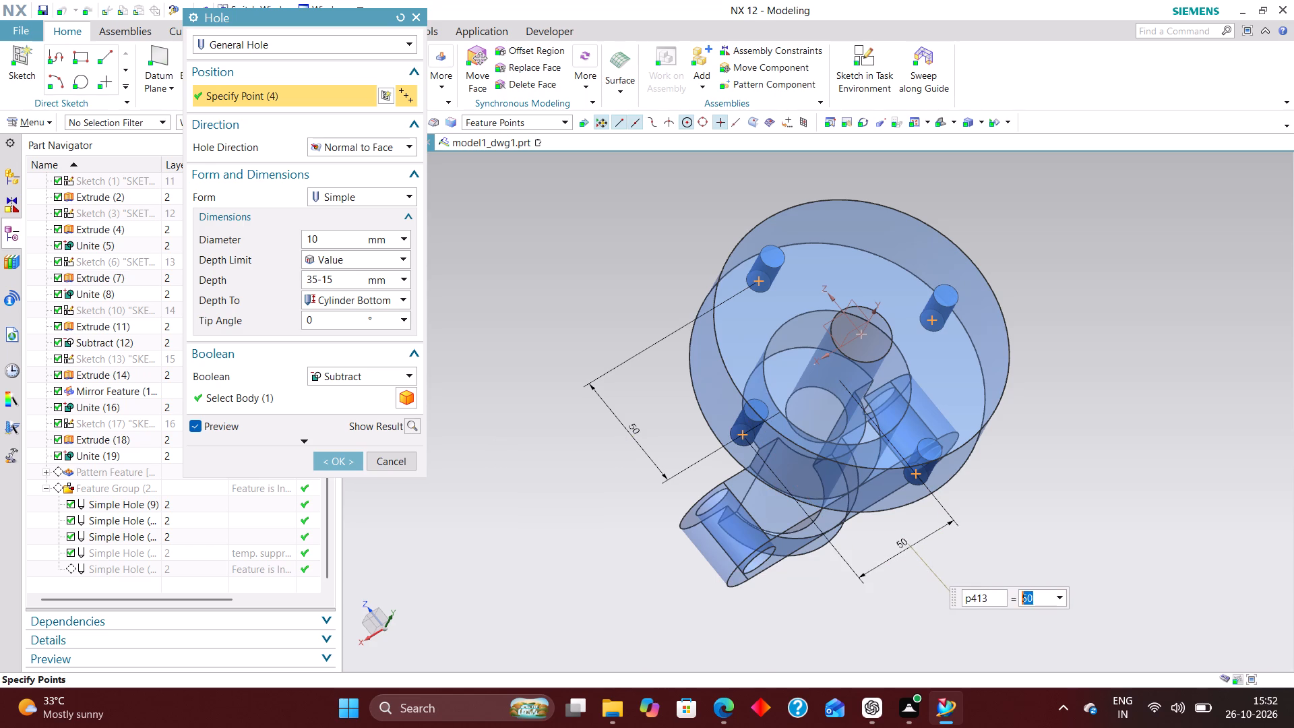
left_click(355, 456)
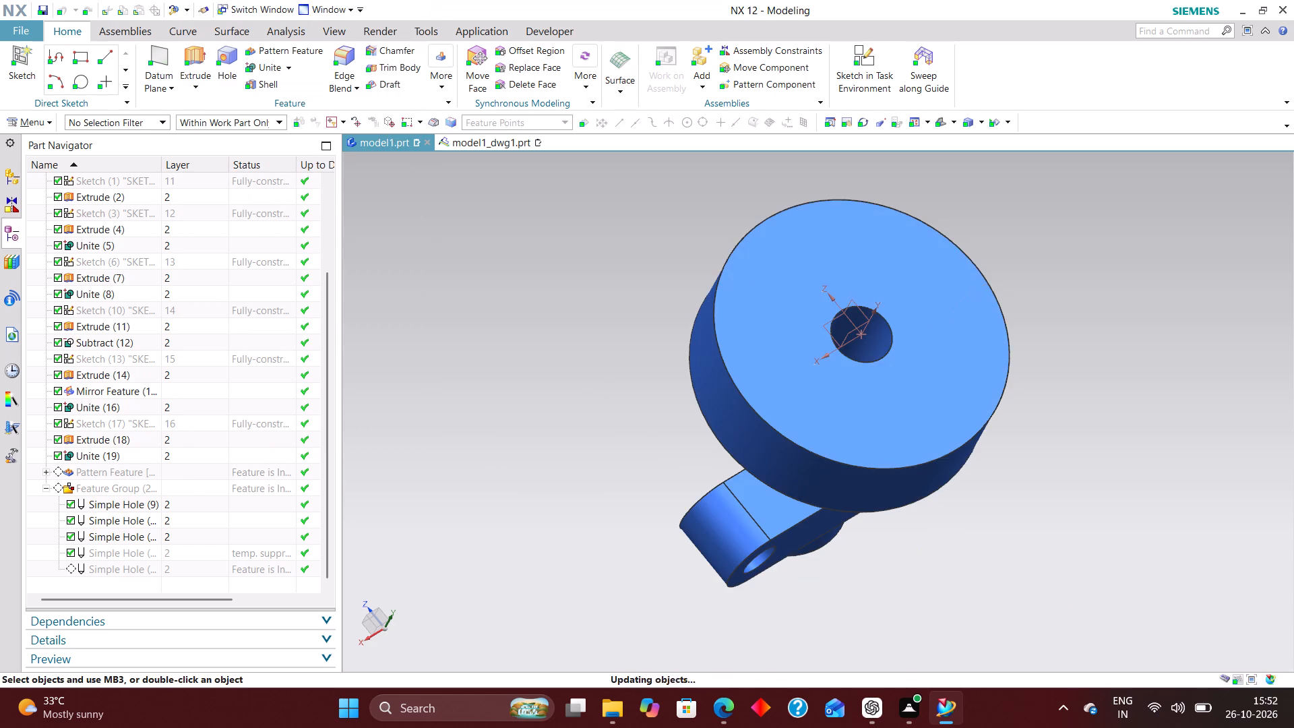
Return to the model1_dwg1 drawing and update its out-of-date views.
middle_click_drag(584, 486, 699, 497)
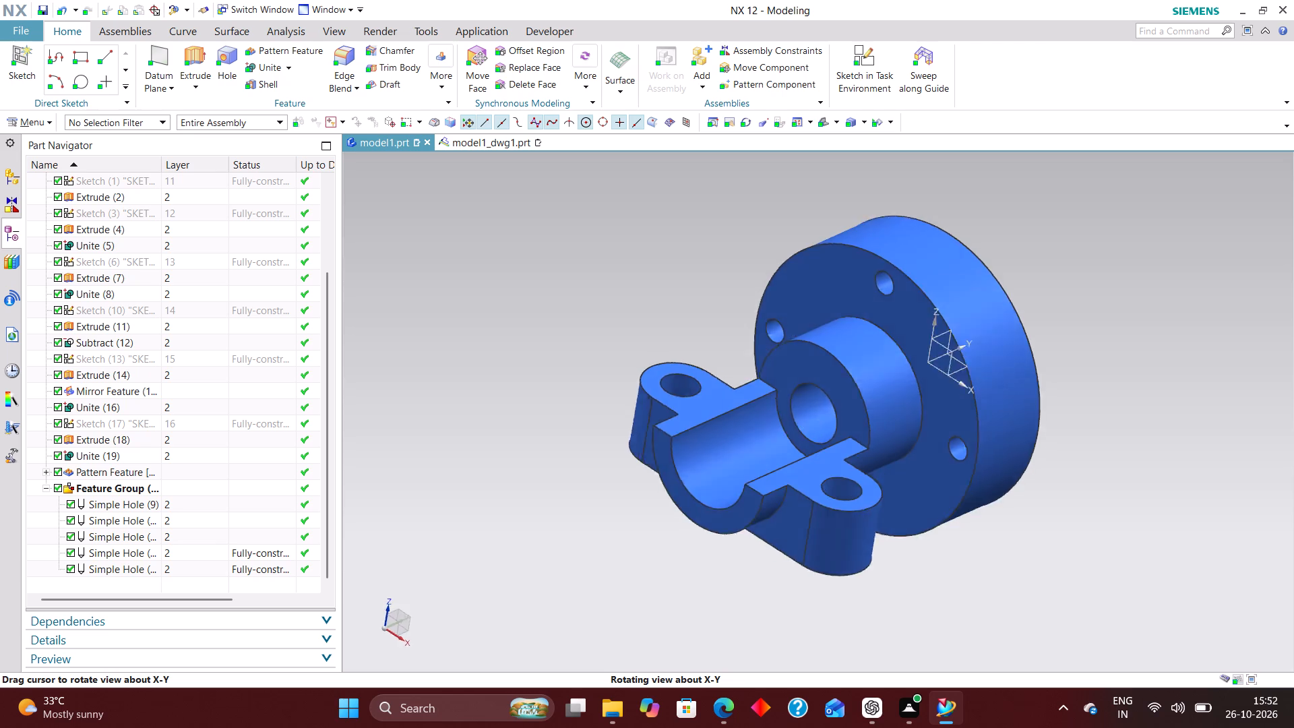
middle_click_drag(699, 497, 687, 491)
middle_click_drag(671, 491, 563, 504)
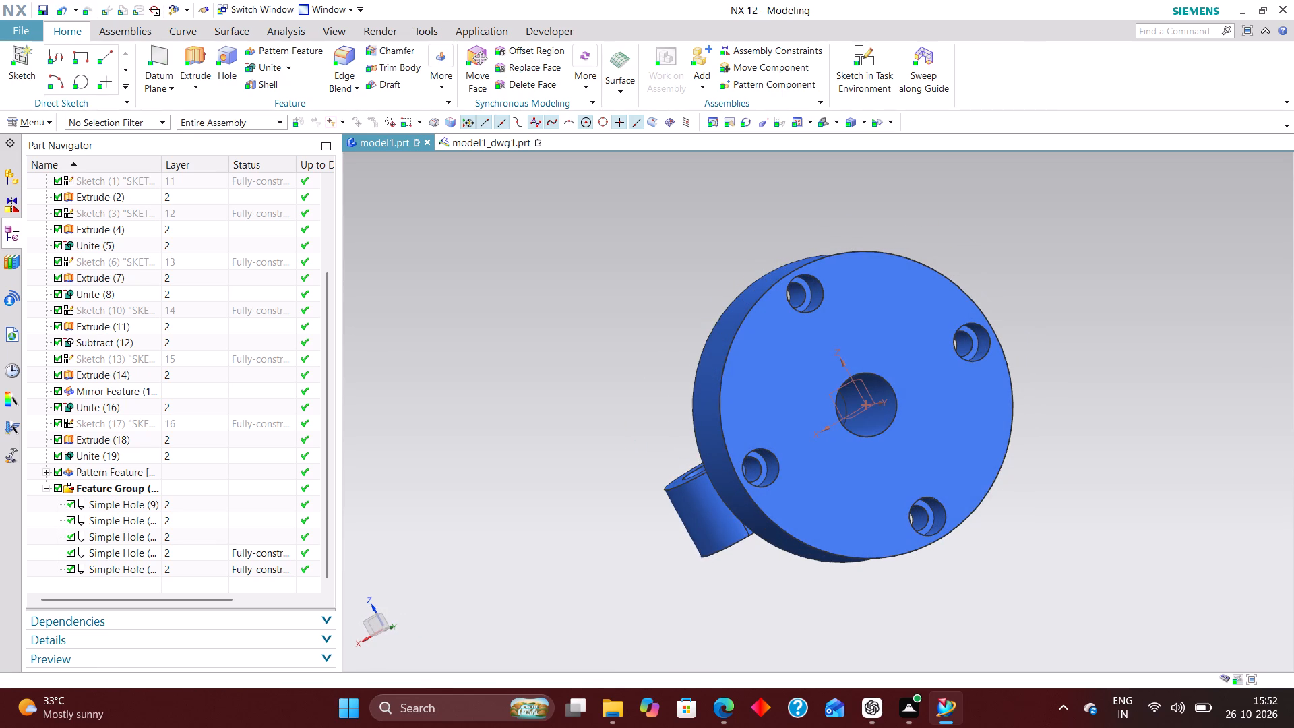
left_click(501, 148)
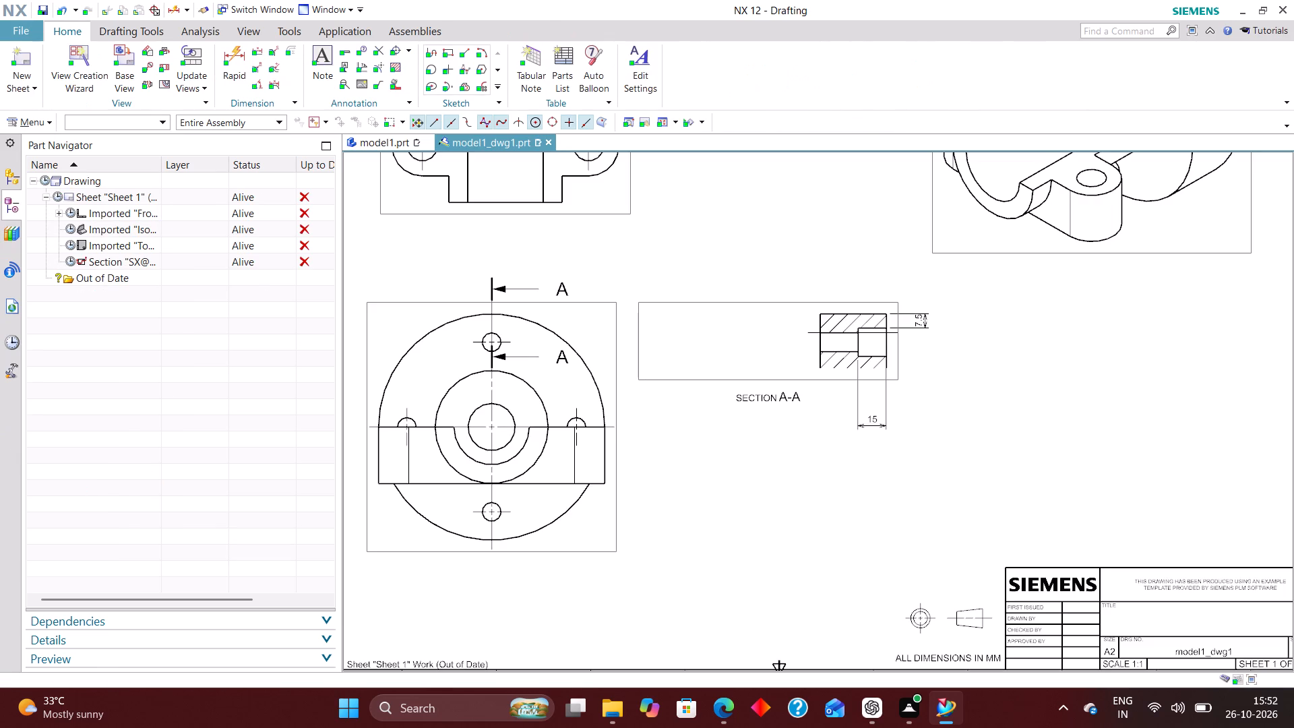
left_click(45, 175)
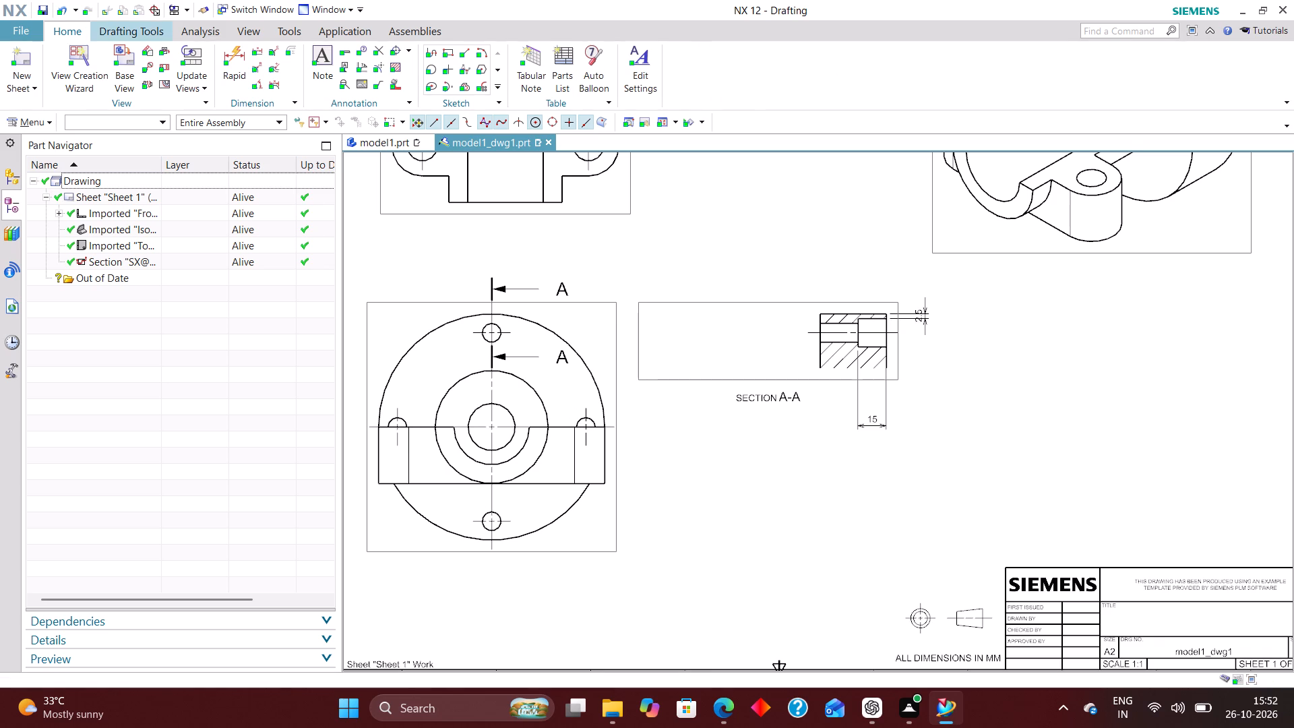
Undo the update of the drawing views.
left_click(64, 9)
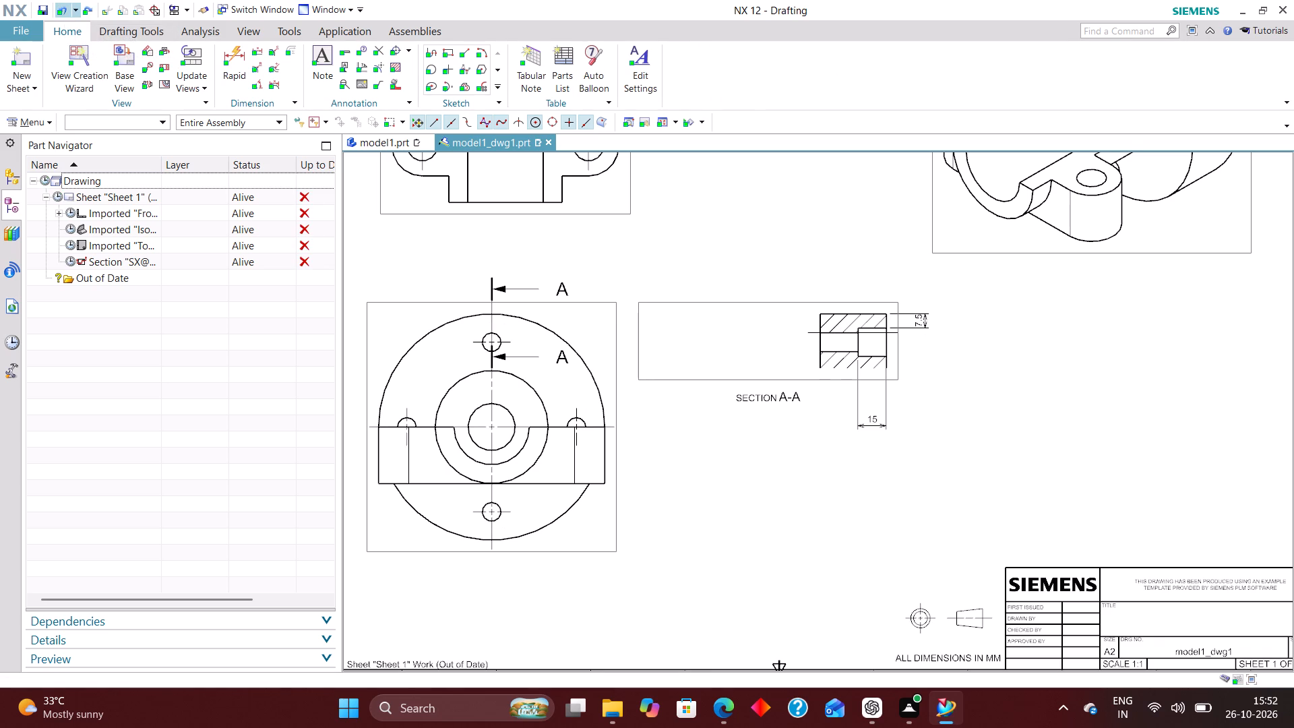
Undo the flange hole position edits in the model1 part and return to the model1_dwg1 drawing.
left_click(64, 9)
left_click(64, 9)
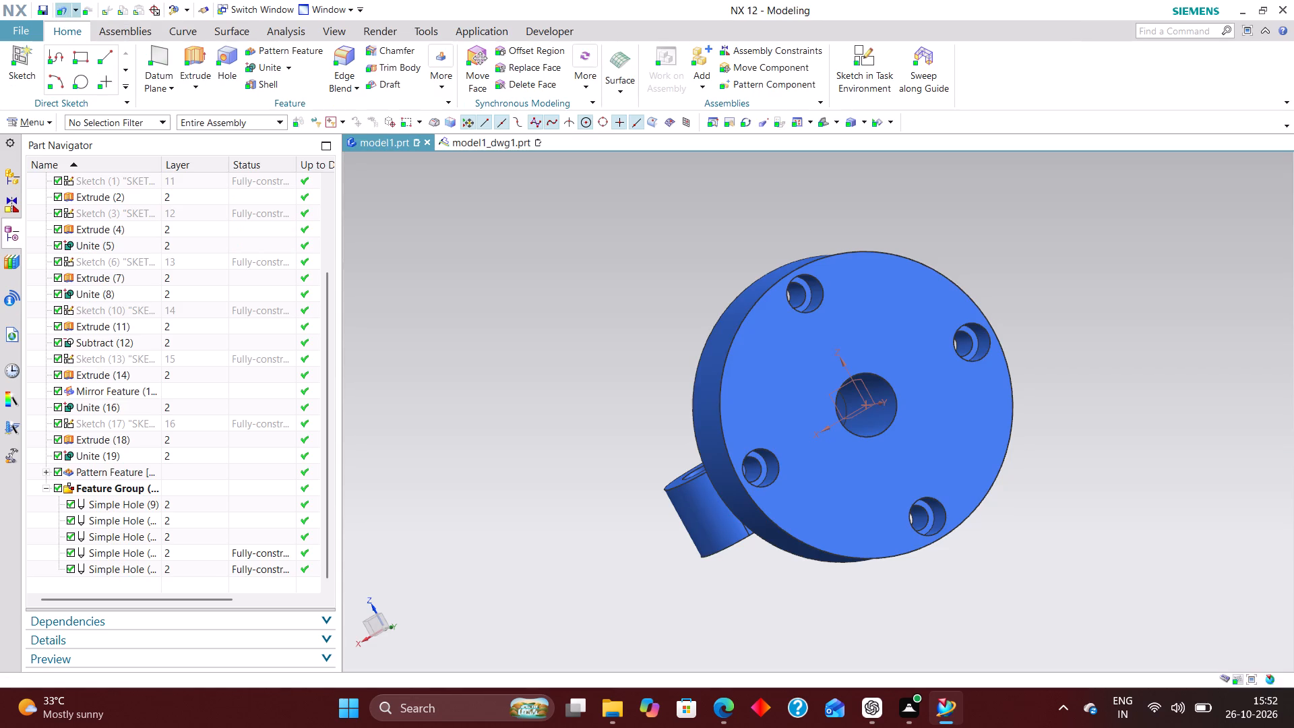
left_click(64, 9)
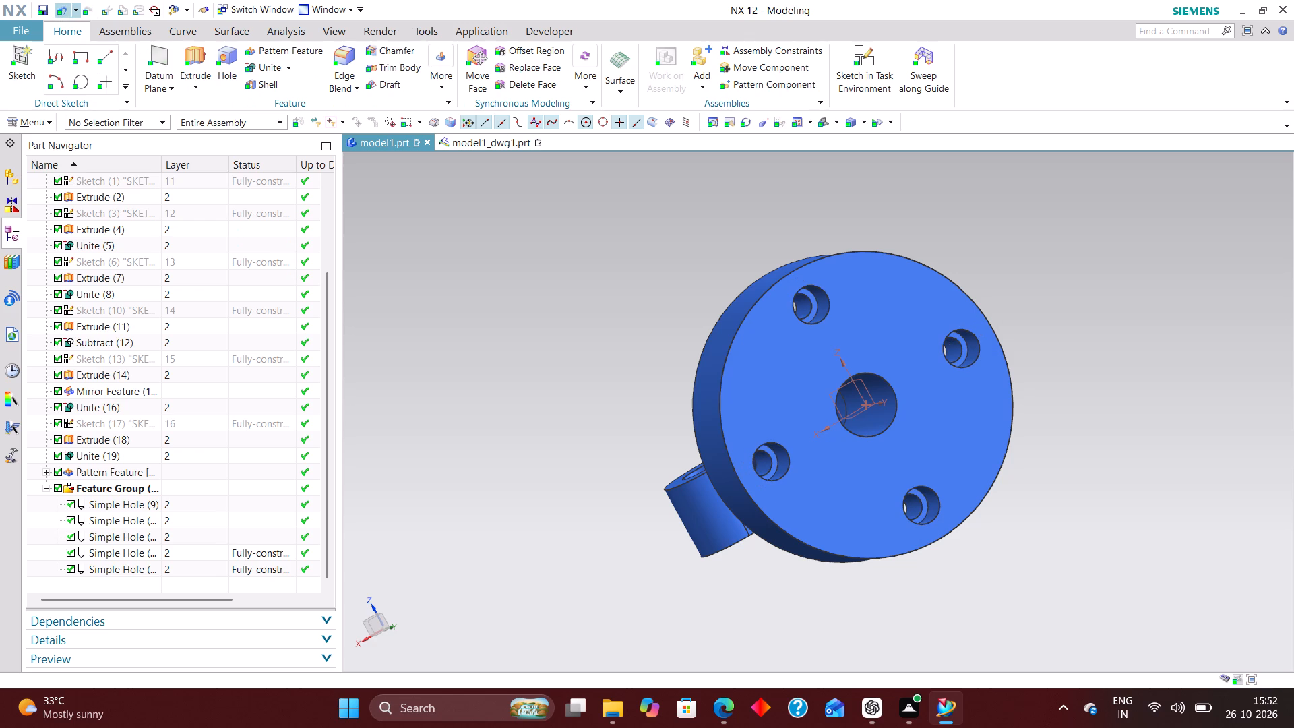
middle_click_drag(538, 375, 685, 385)
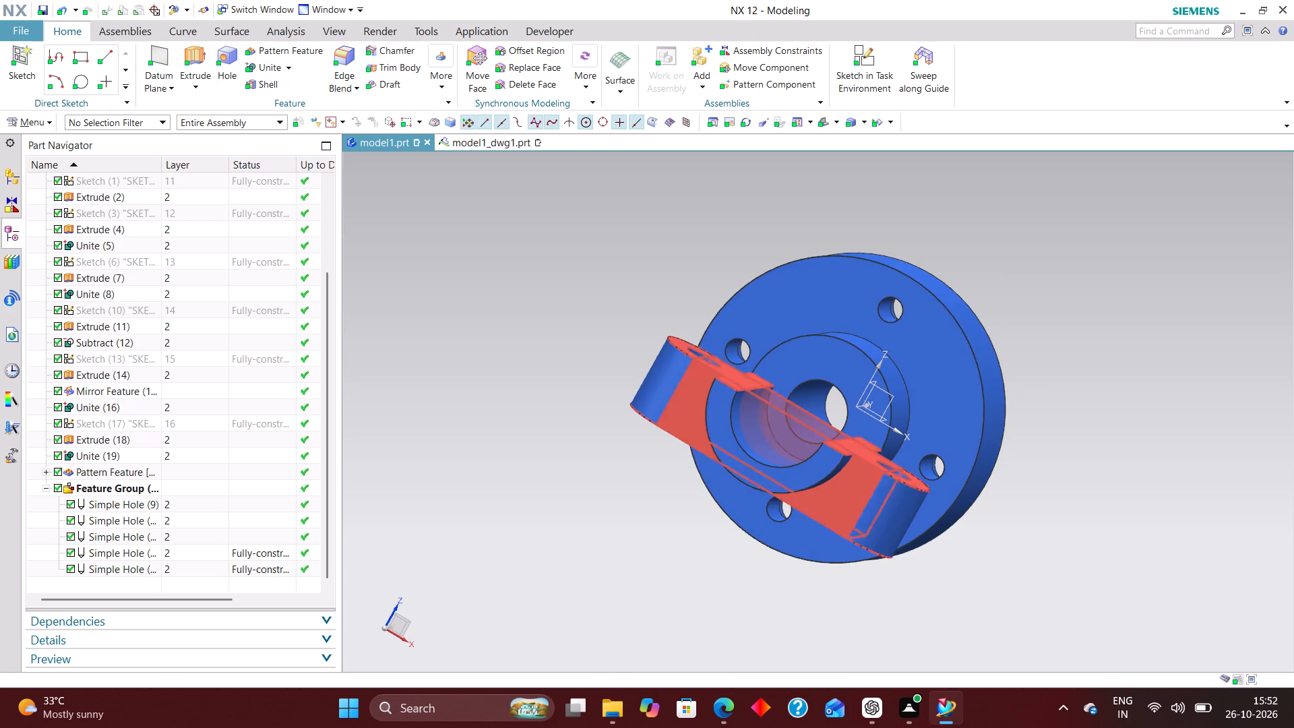
left_click(481, 145)
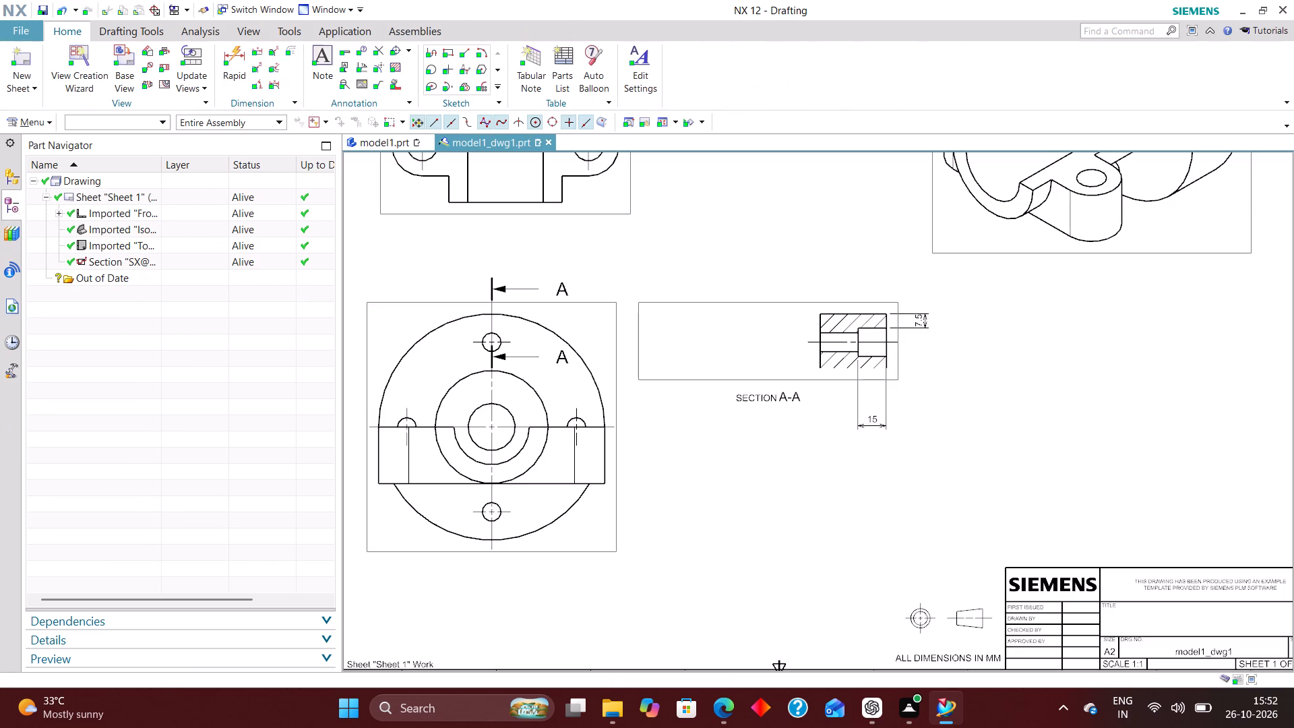
Examine the overall layout of the drawing sheet, including the orthographic, isometric and A-A section views.
scroll(588, 398, "down", 2)
scroll(805, 322, "up", 3)
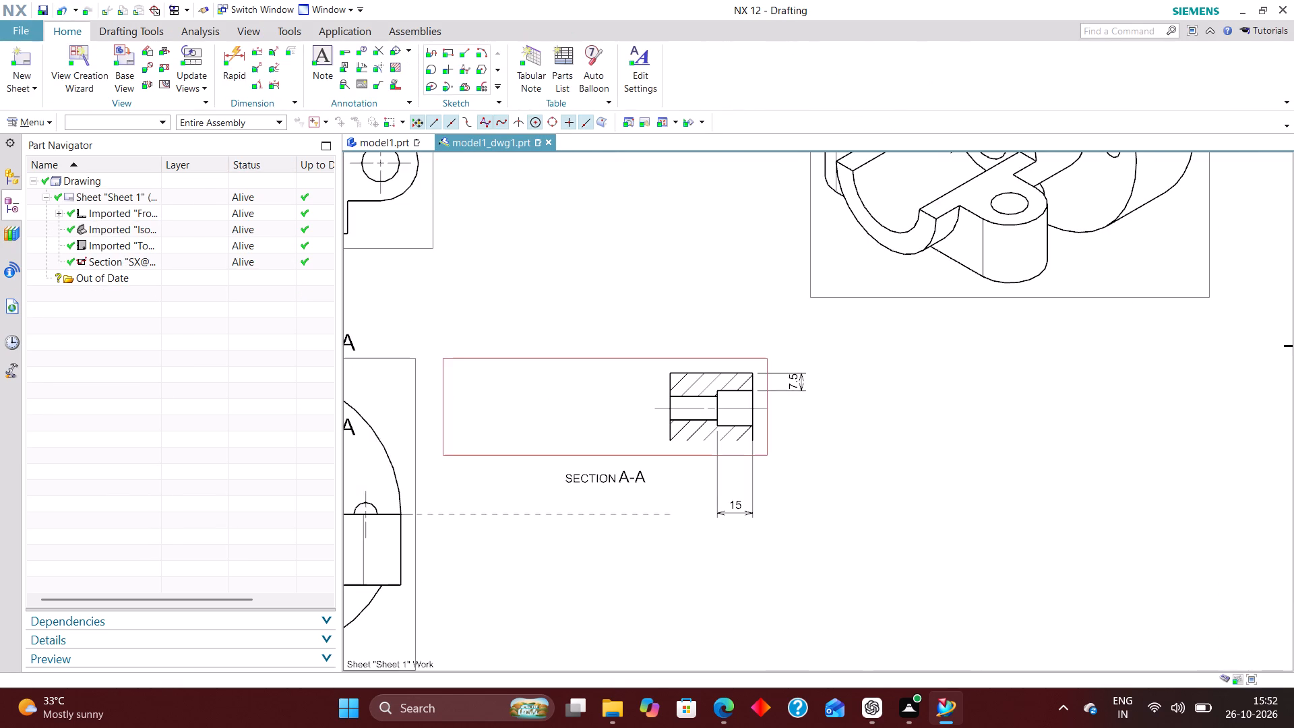
scroll(733, 427, "down", 3)
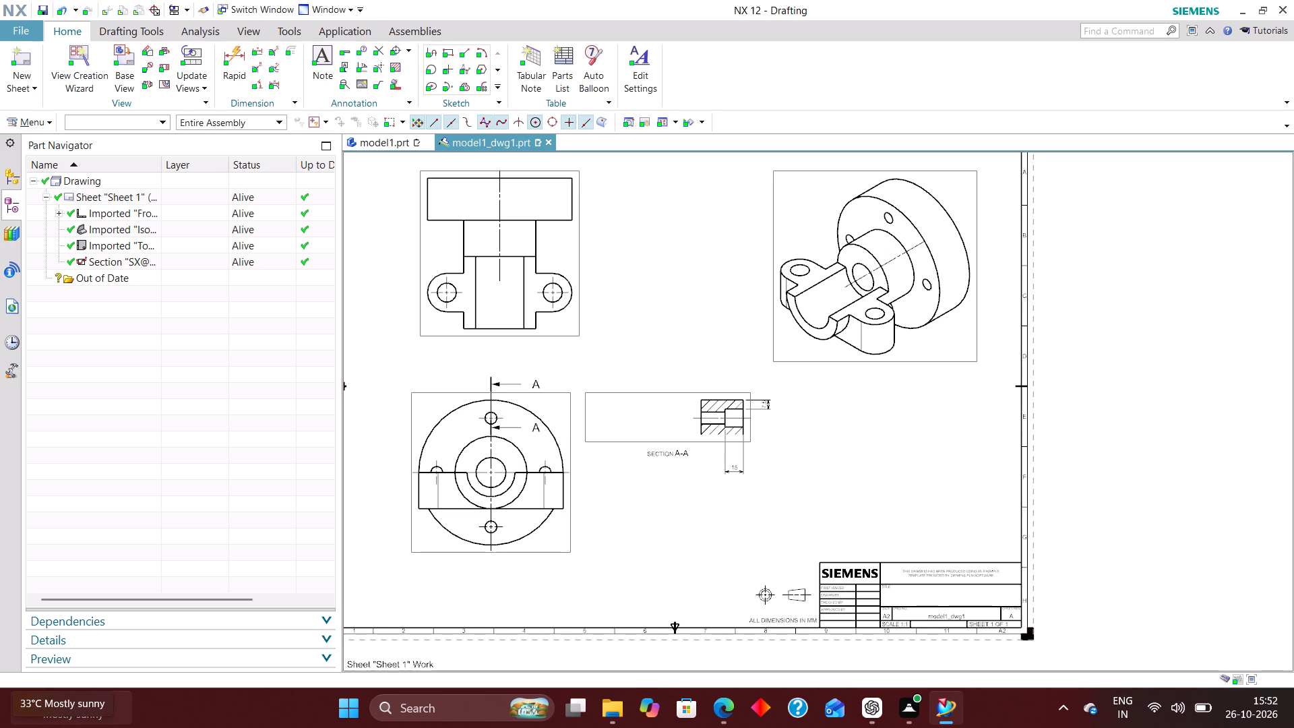
scroll(615, 506, "down", 2)
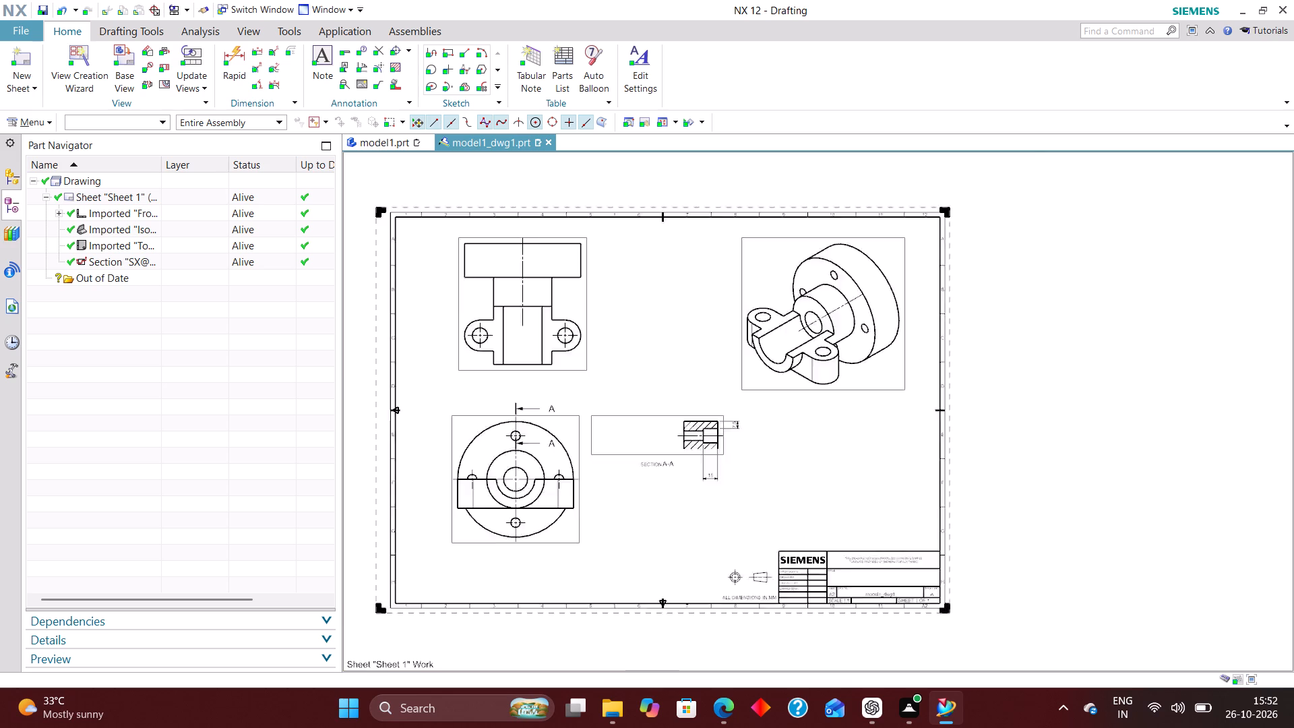
scroll(615, 510, "down", 1)
scroll(635, 462, "up", 6)
scroll(695, 382, "down", 1)
scroll(716, 320, "down", 2)
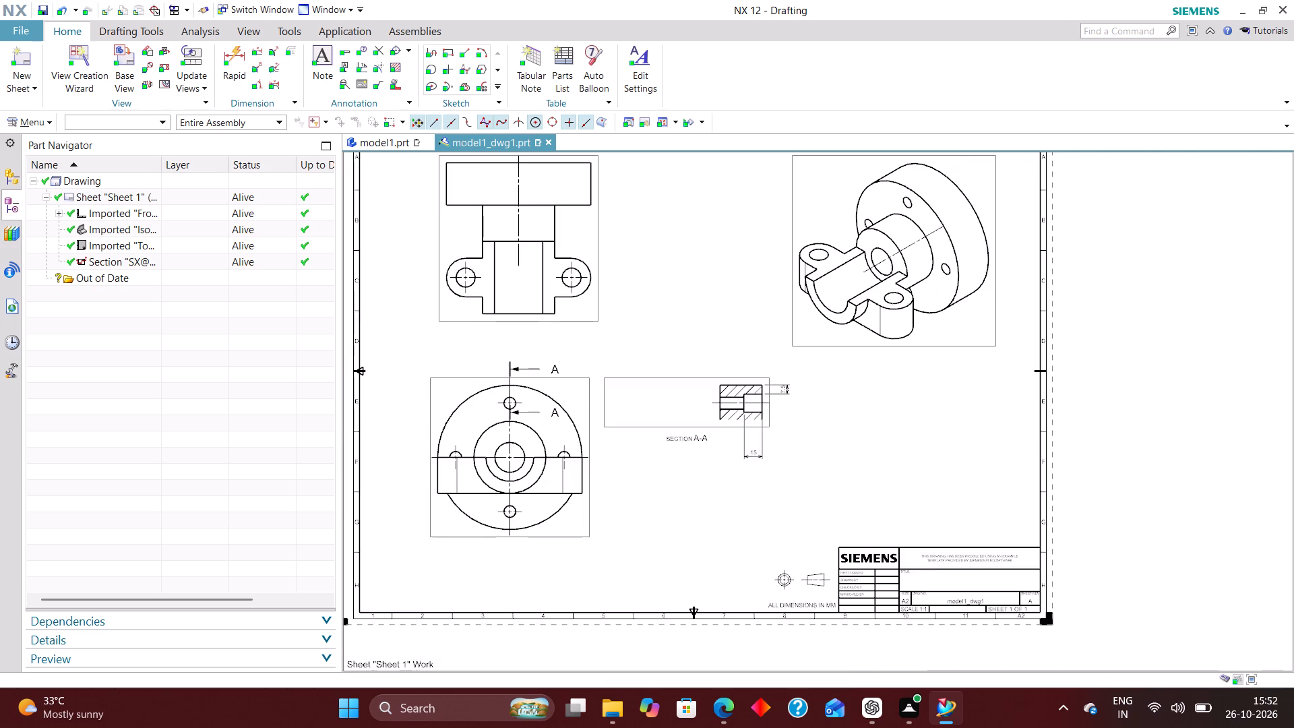
scroll(700, 301, "up", 1)
right_click_drag(703, 274, 647, 375)
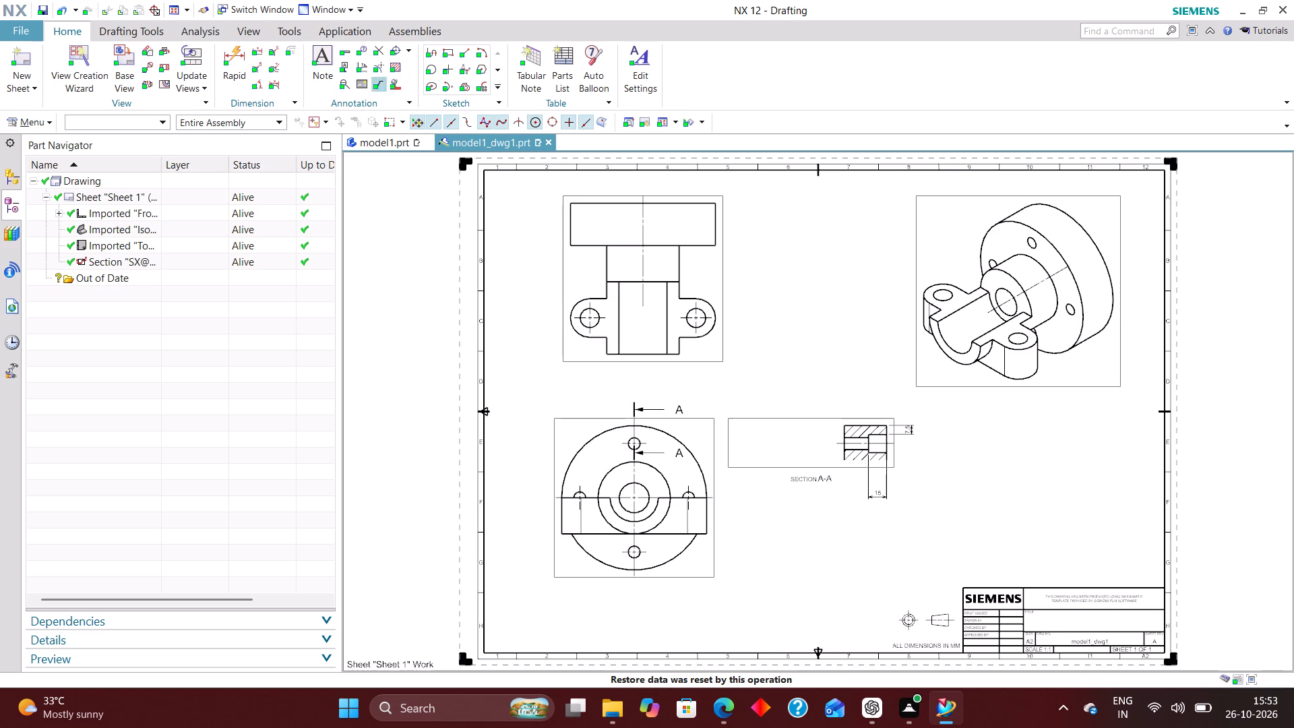
Add a Rapid Dimension for the flange's overall width, placed above the flange in the top view.
left_click(232, 55)
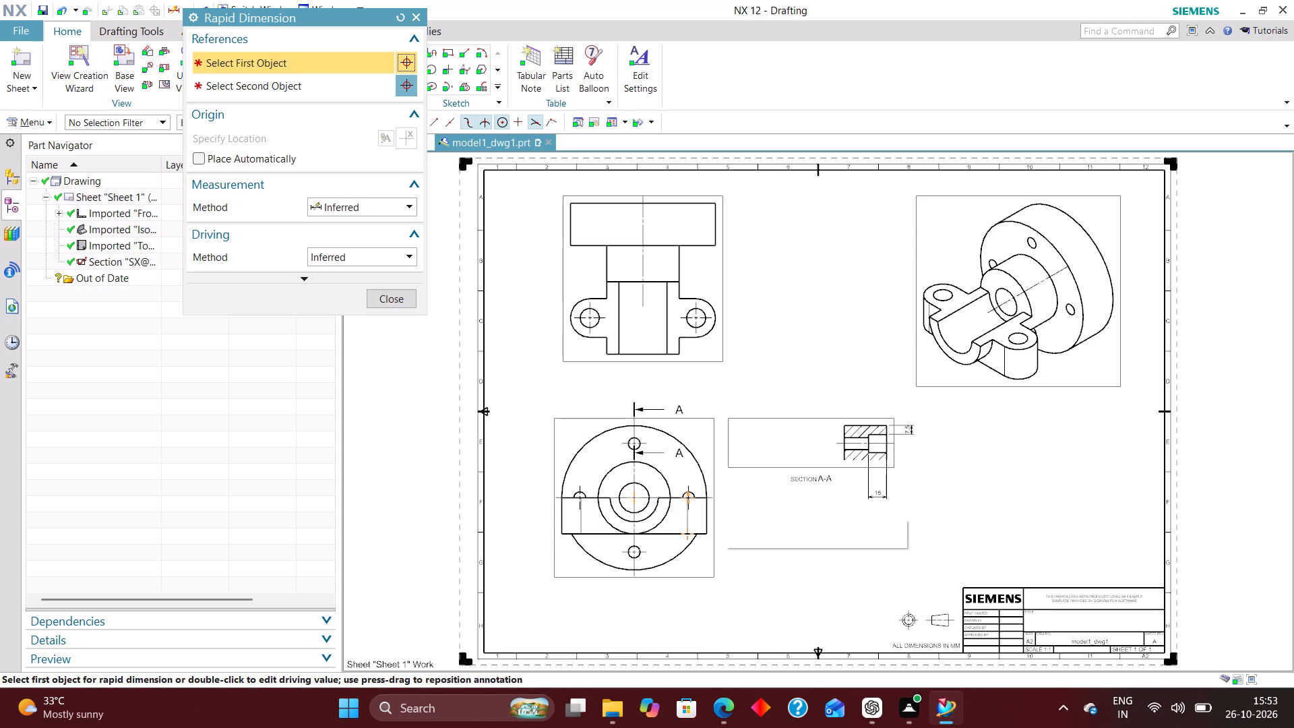
scroll(710, 438, "down", 1)
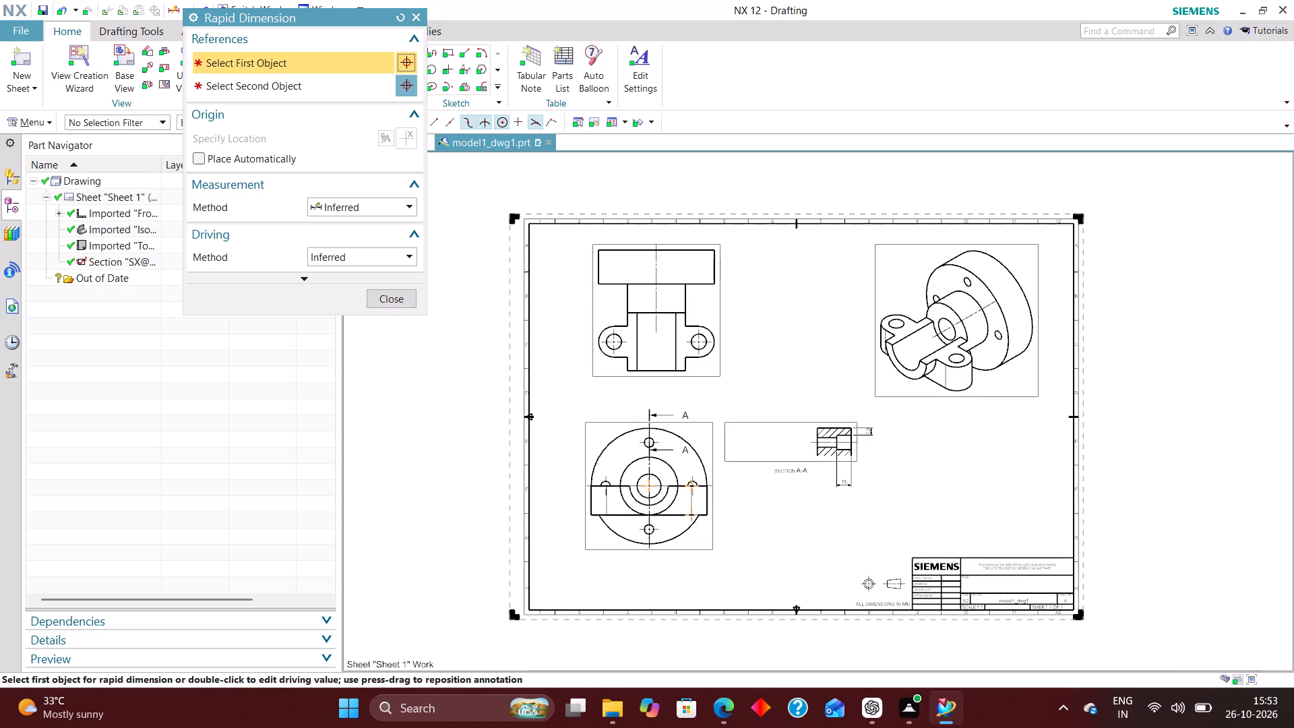
scroll(598, 243, "up", 5)
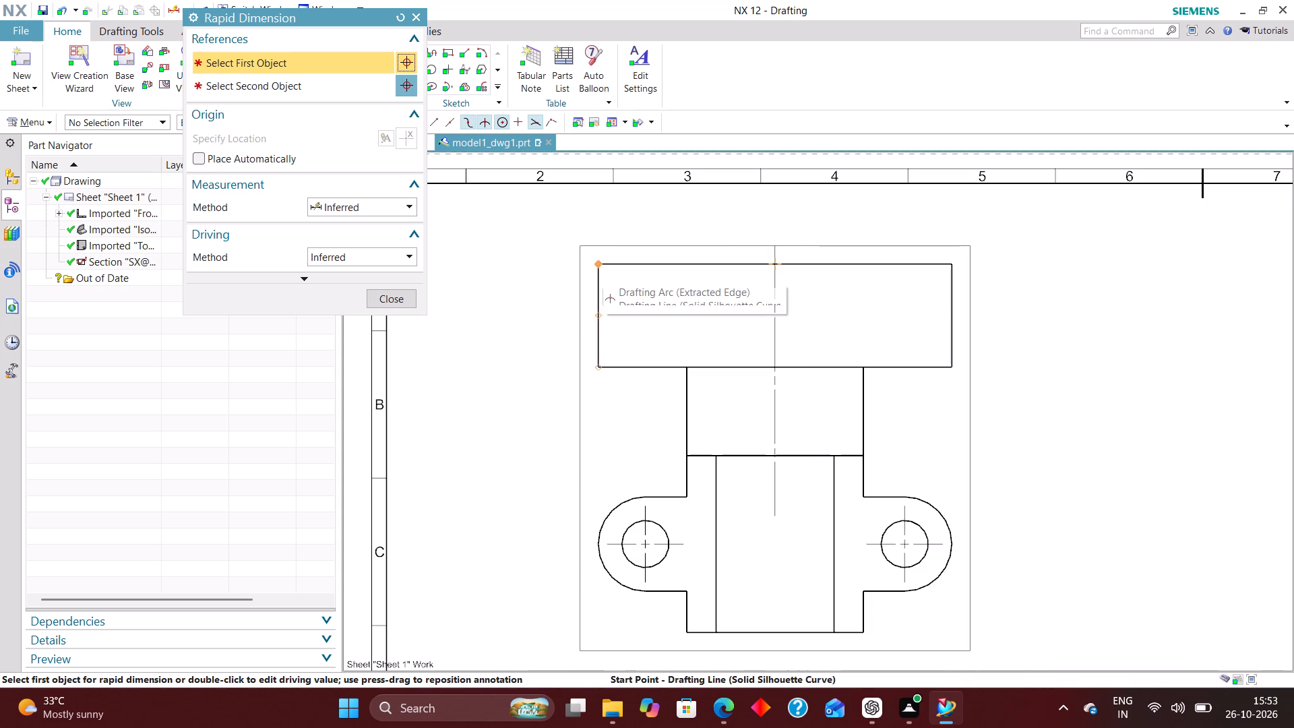
left_click(601, 261)
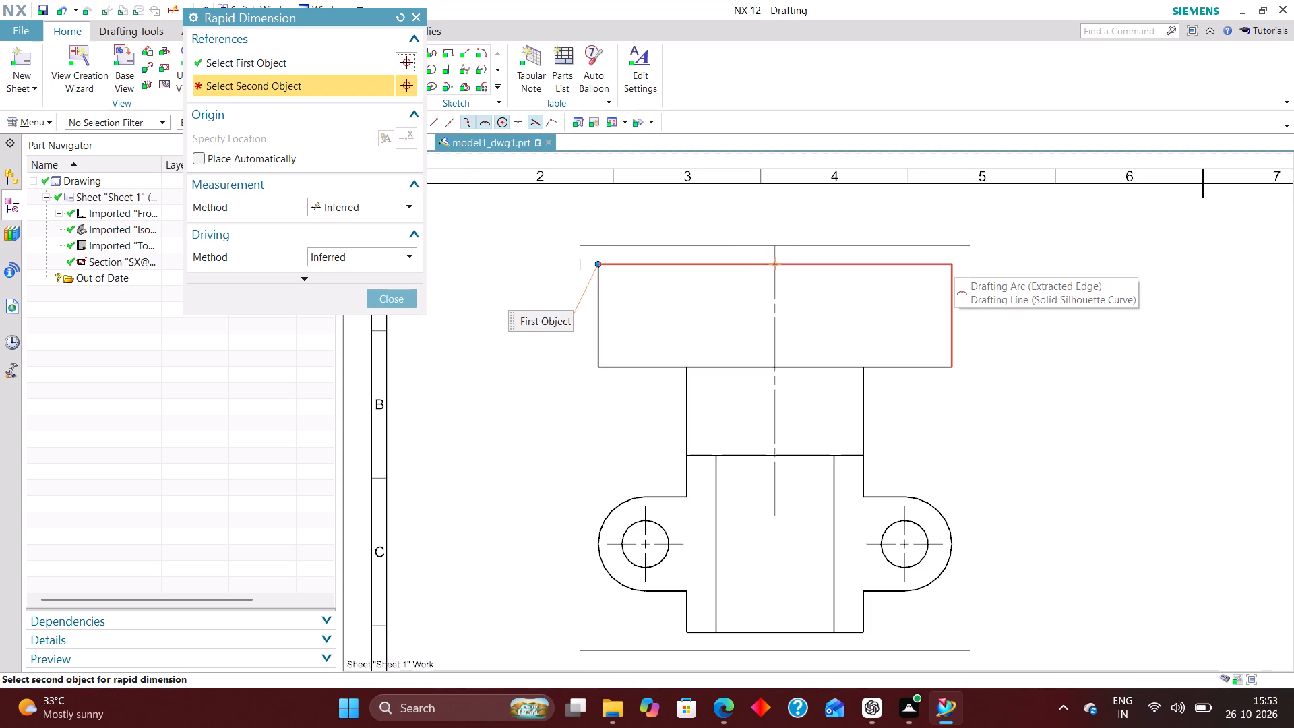
left_click(952, 262)
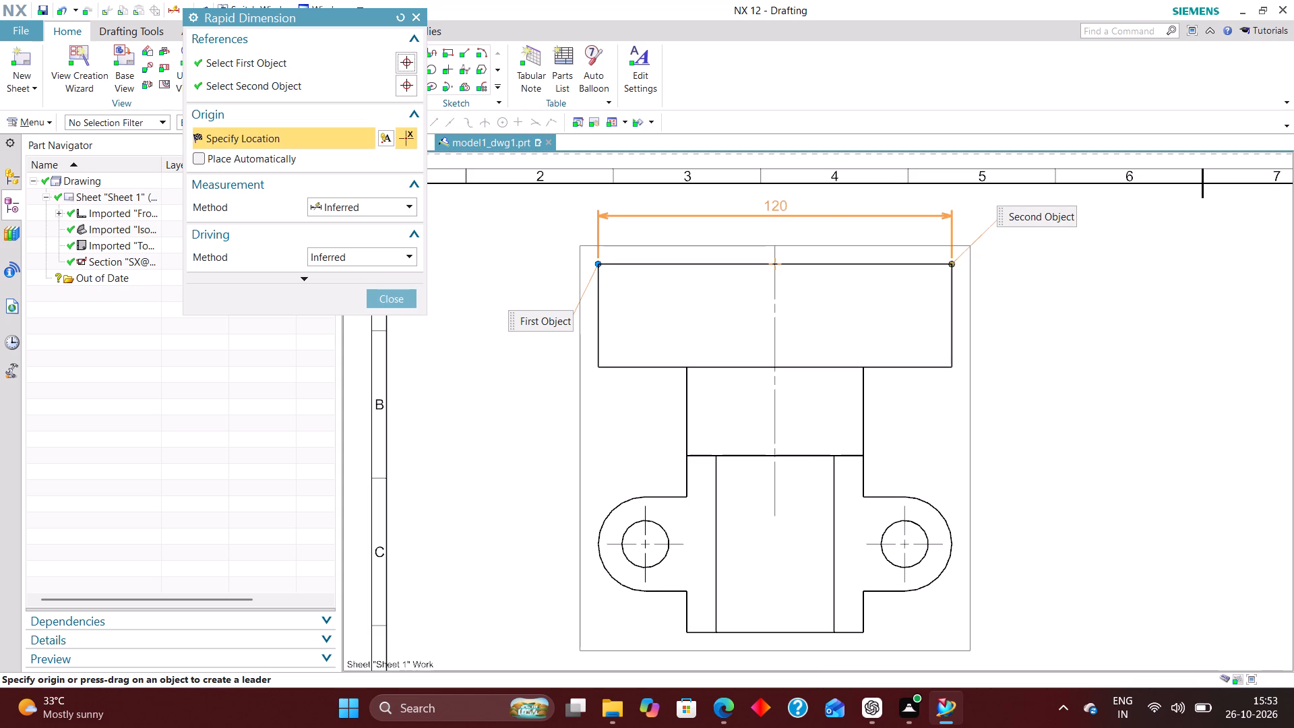
left_click(774, 206)
left_click(388, 293)
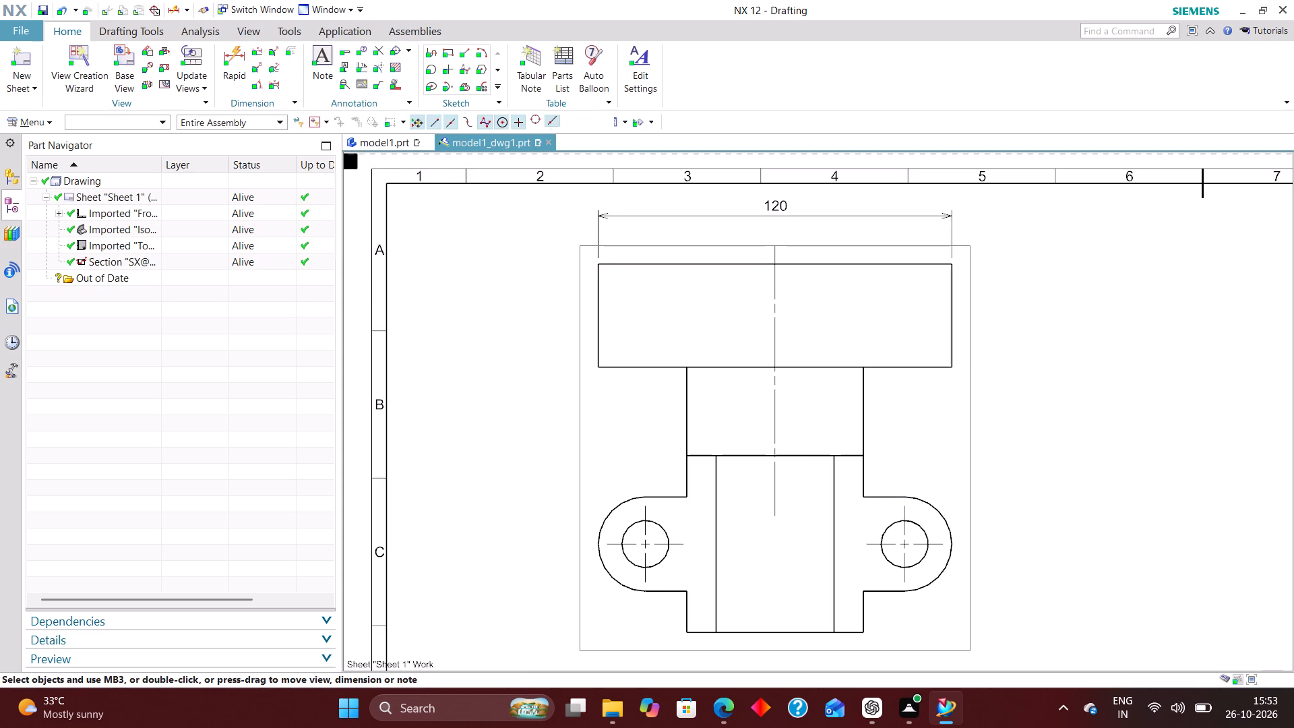
Dimension the flange's thickness in the top view, placing the dimension beside the flange's right edge.
scroll(472, 316, "down", 2)
left_click(237, 58)
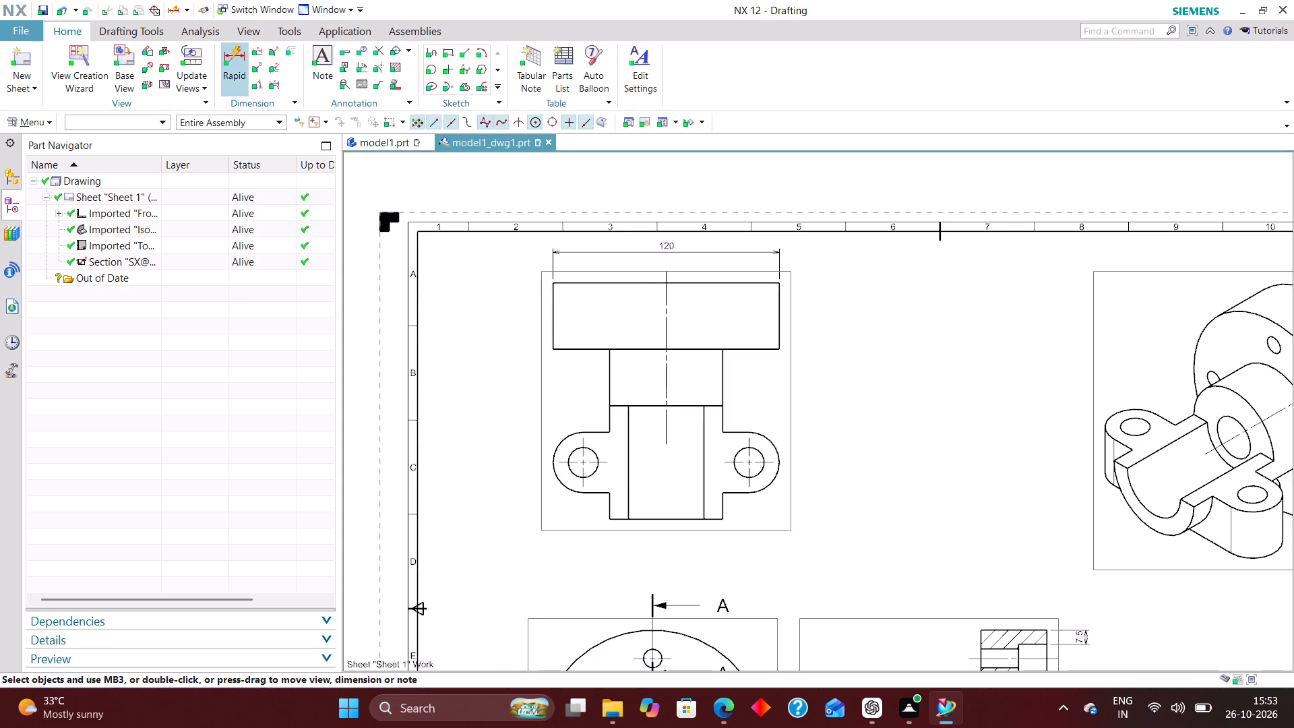
scroll(774, 301, "up", 3)
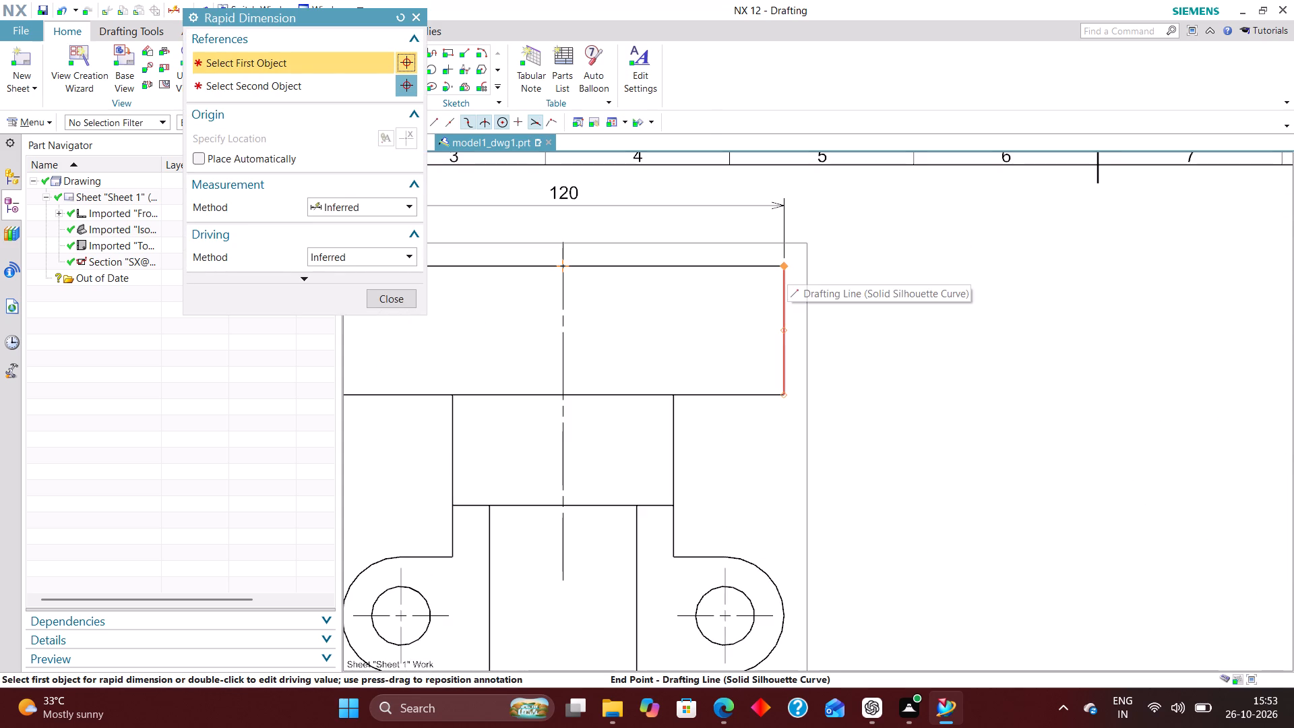
left_click(786, 267)
left_click(784, 391)
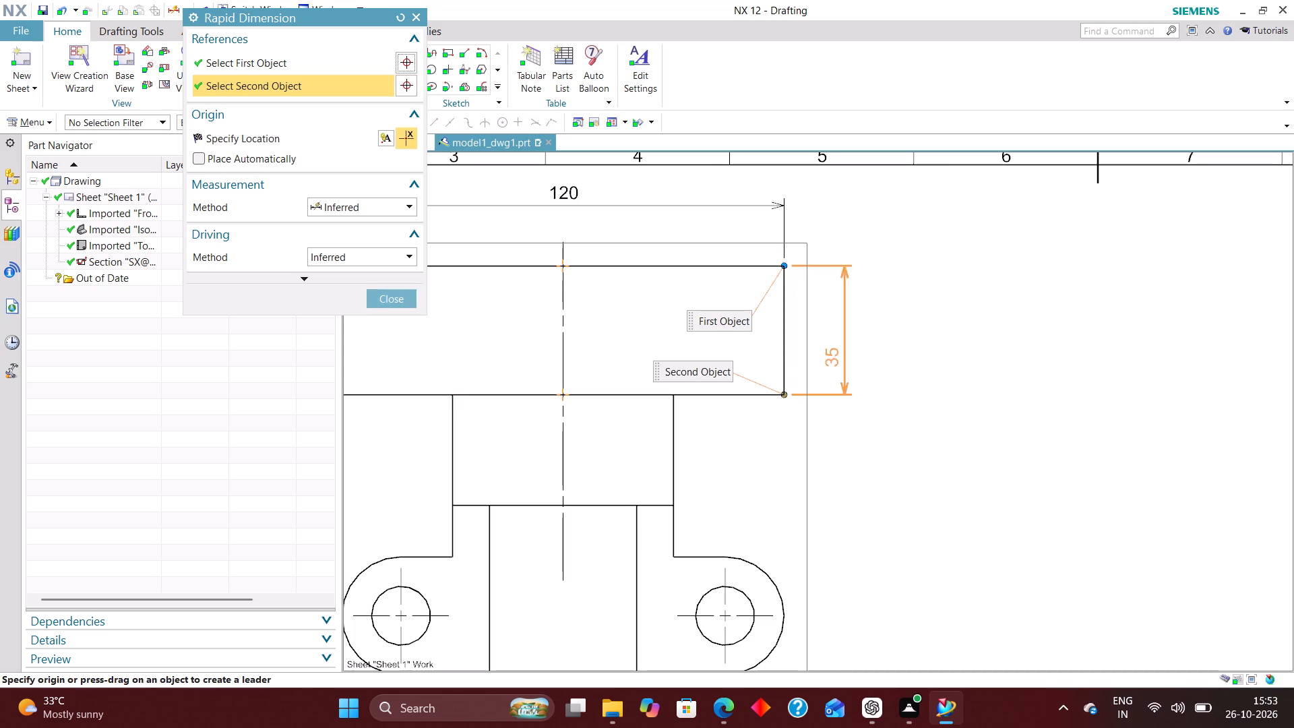
left_click(898, 335)
scroll(876, 343, "down", 3)
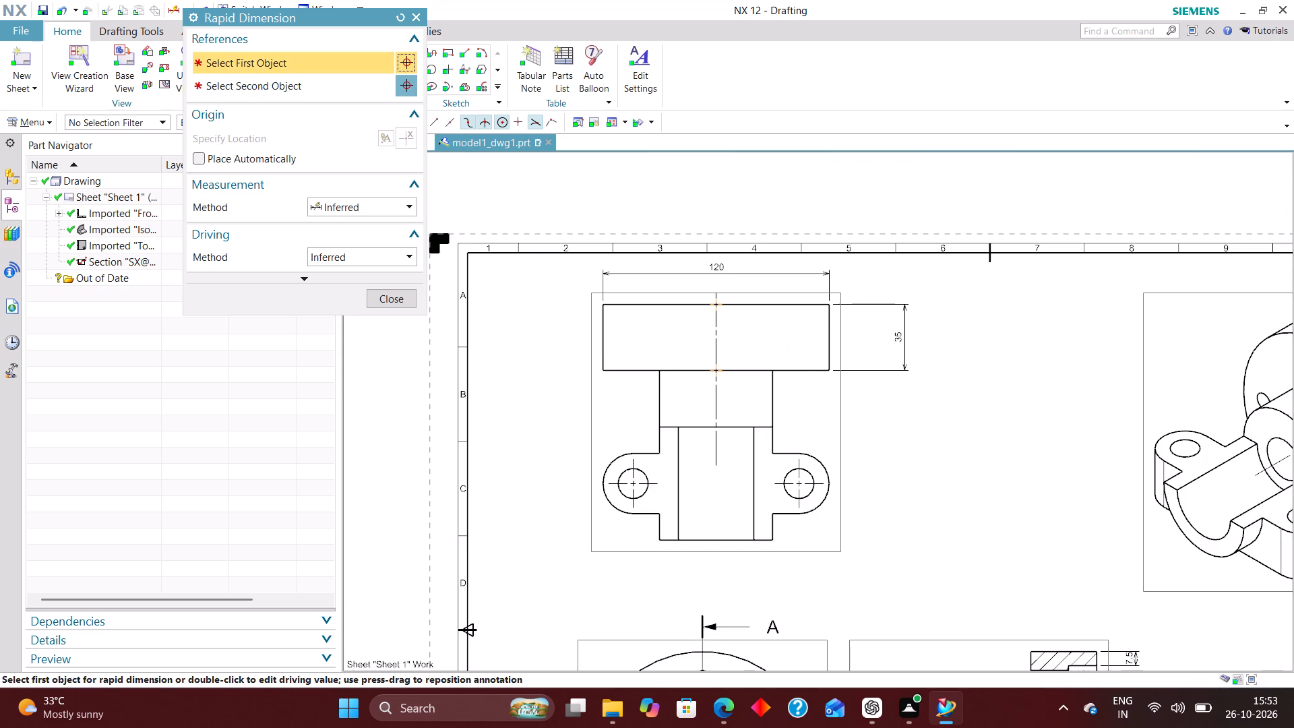
Dimension the width of the cylindrical hub below the flange, placing the dimension inside the hub in the top view.
scroll(846, 410, "down", 1)
scroll(787, 431, "up", 3)
scroll(782, 388, "down", 3)
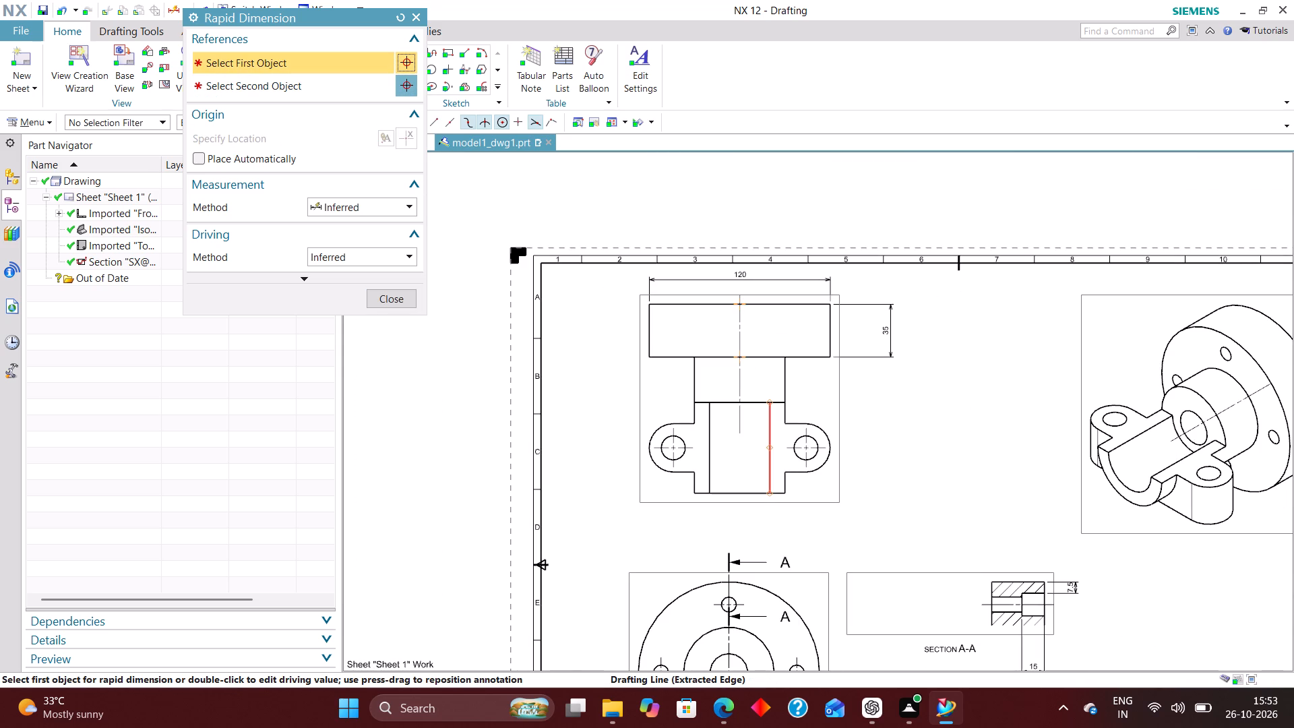
scroll(732, 403, "up", 1)
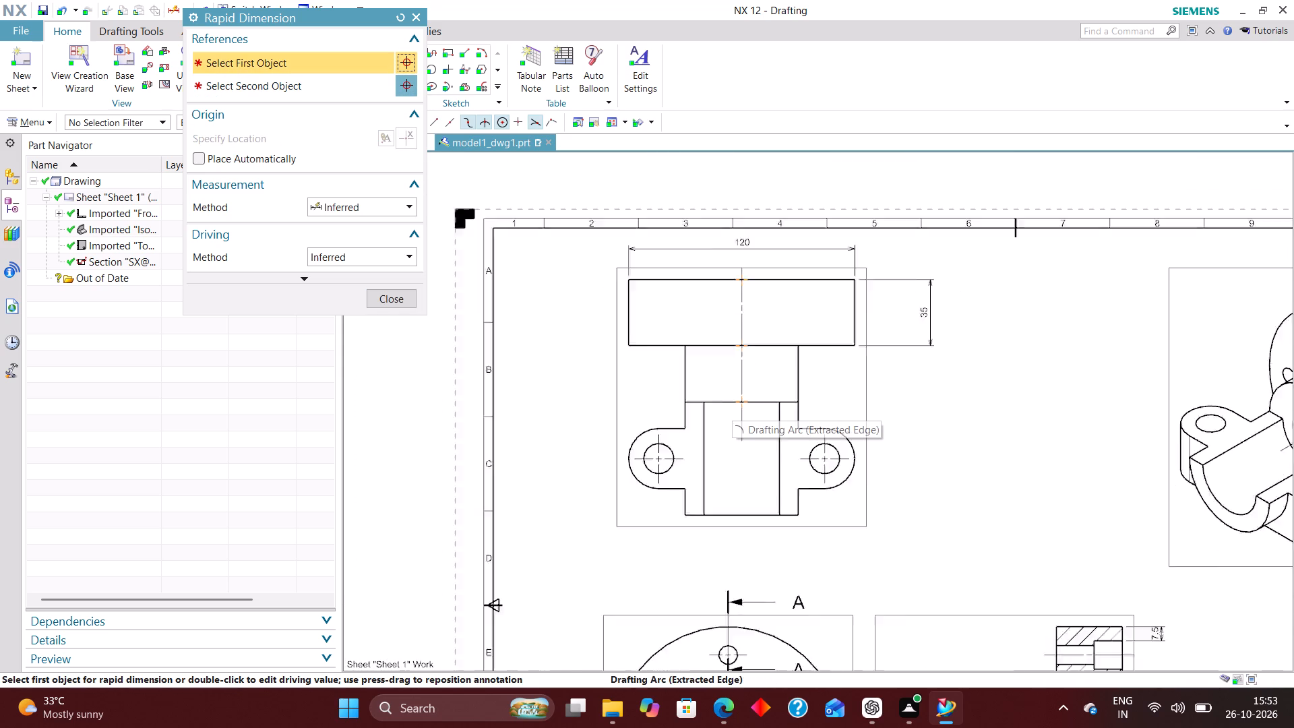
scroll(732, 403, "up", 1)
left_click(674, 400)
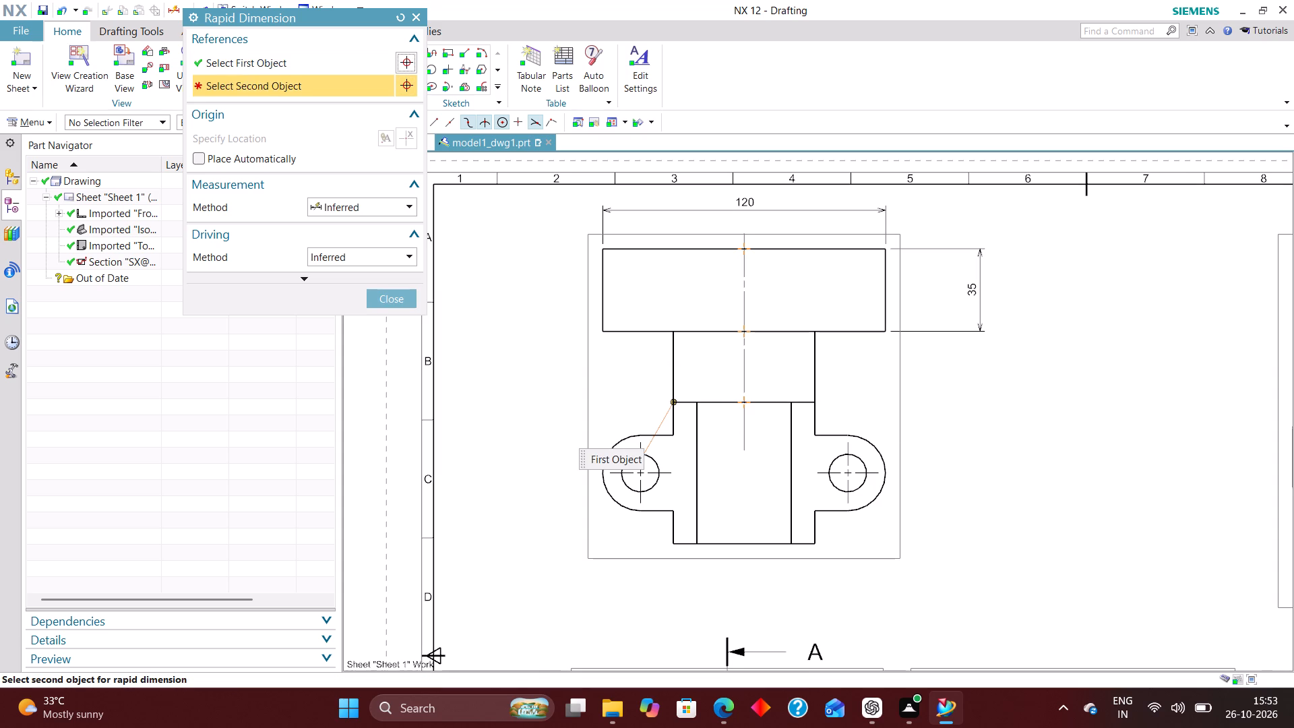
left_click(814, 402)
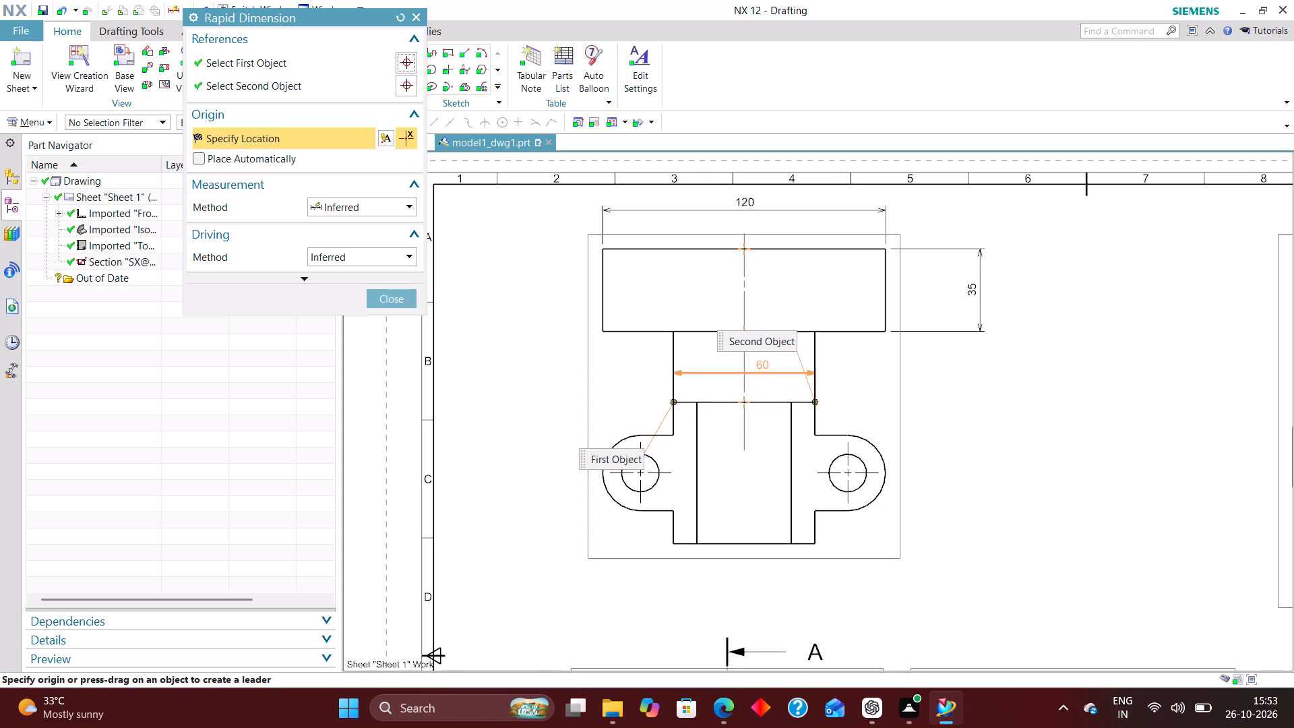
left_click(745, 359)
scroll(778, 396, "down", 2)
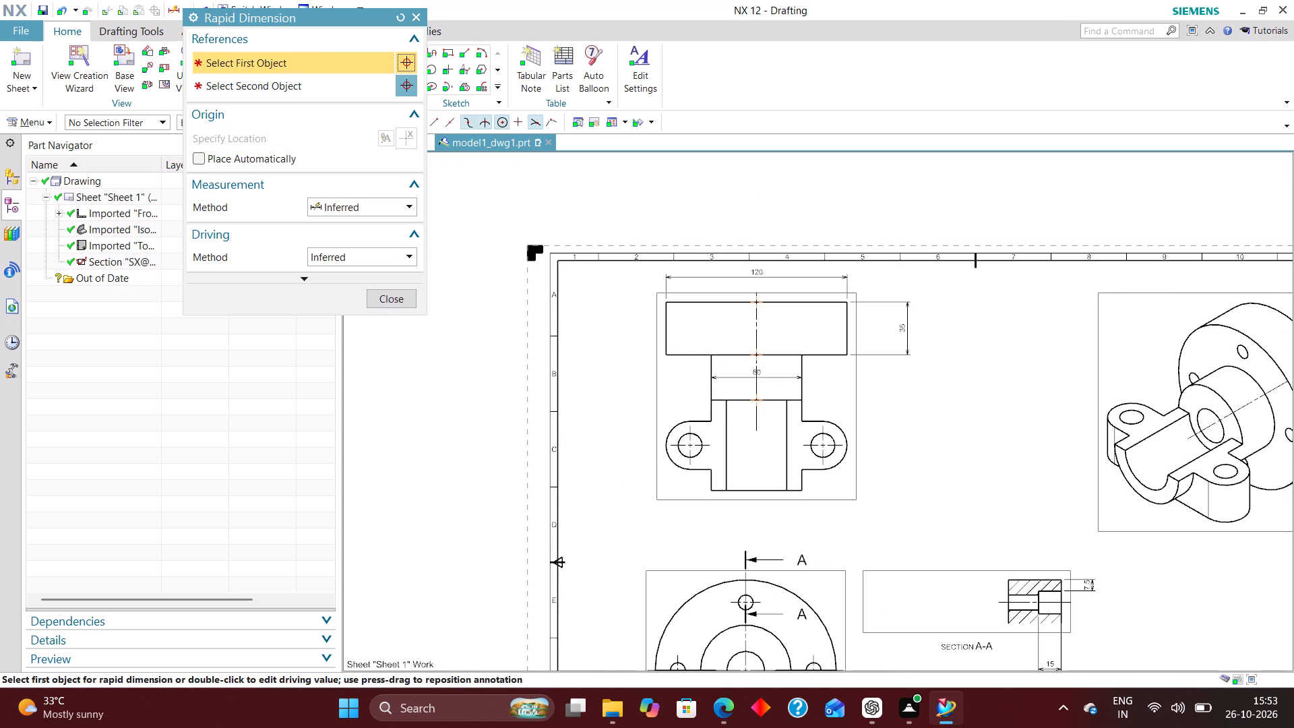
Dimension the hub's length from the flange's lower edge to the hub step, placed right of the hub in the top view.
scroll(735, 422, "down", 2)
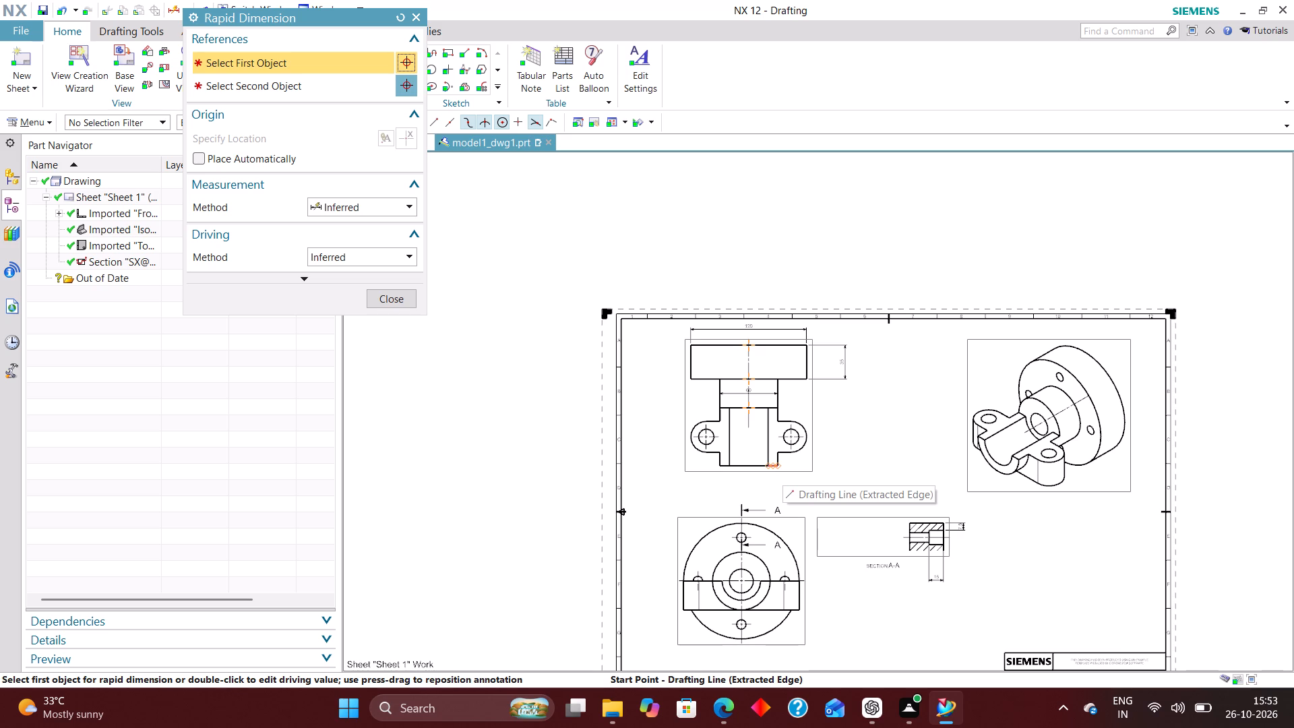
scroll(748, 586, "up", 5)
scroll(753, 544, "down", 4)
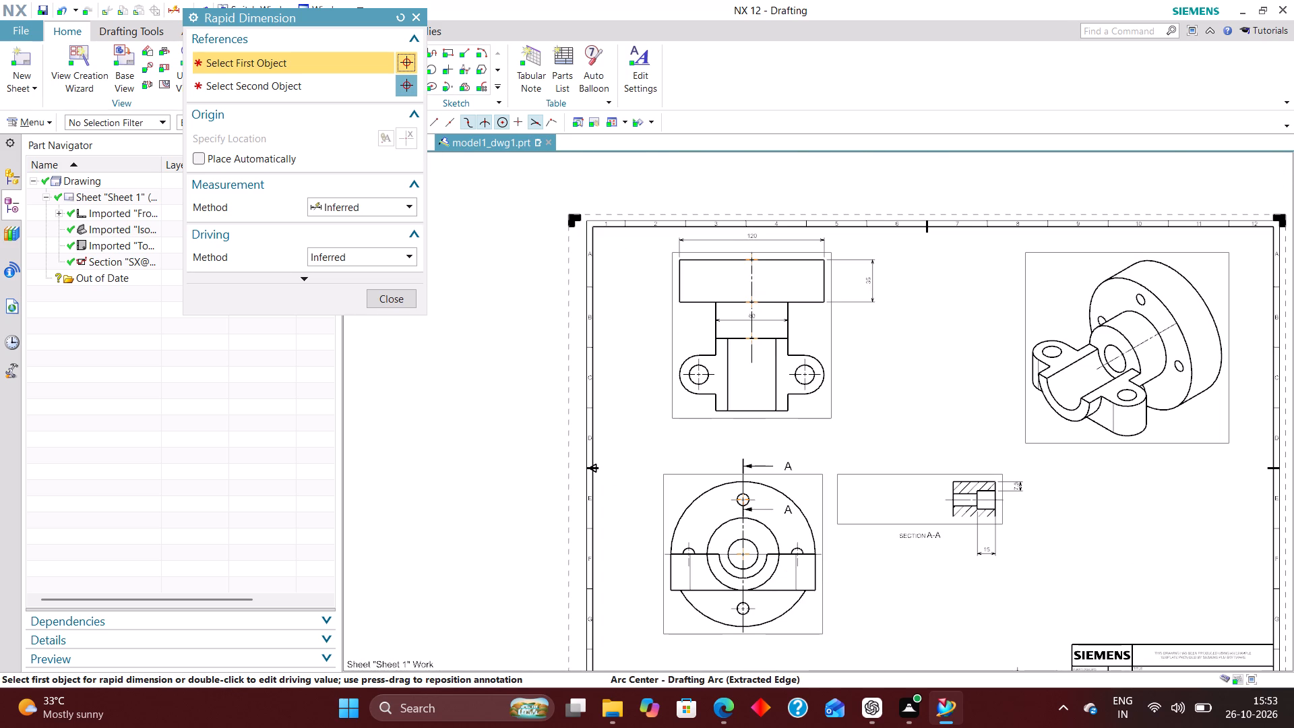
scroll(794, 528, "down", 1)
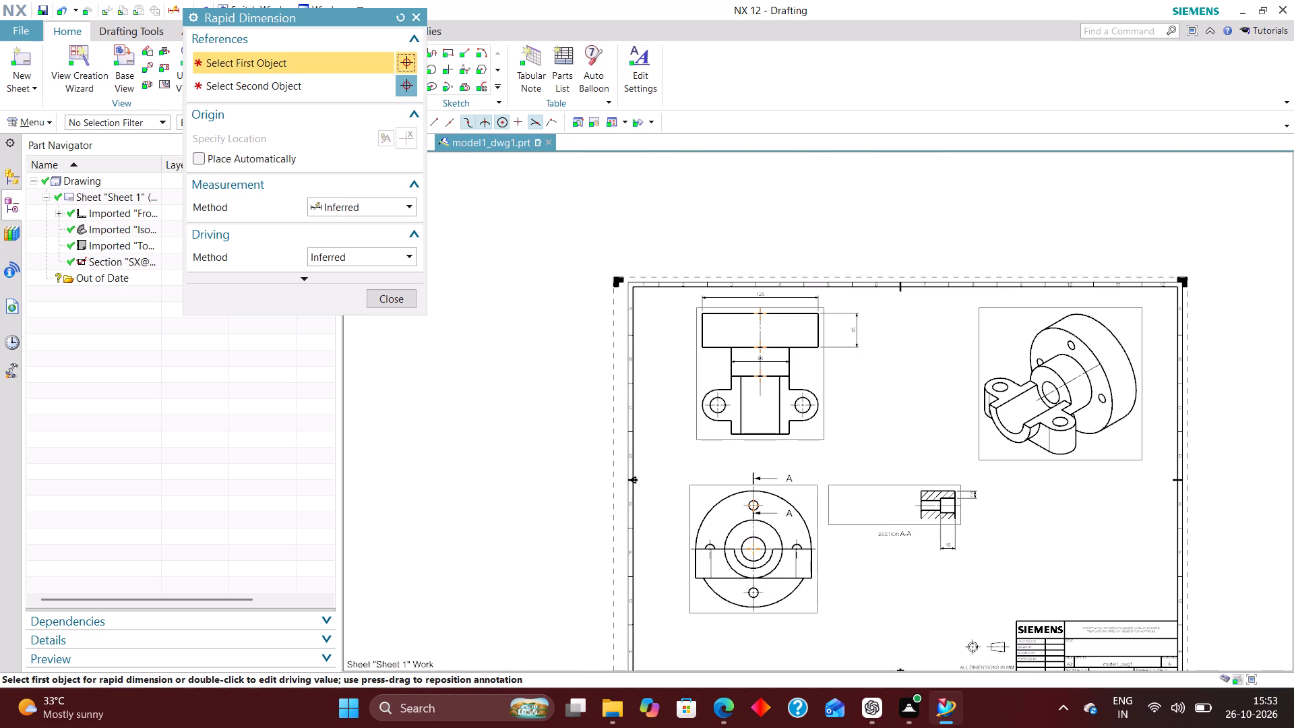
scroll(805, 360, "up", 5)
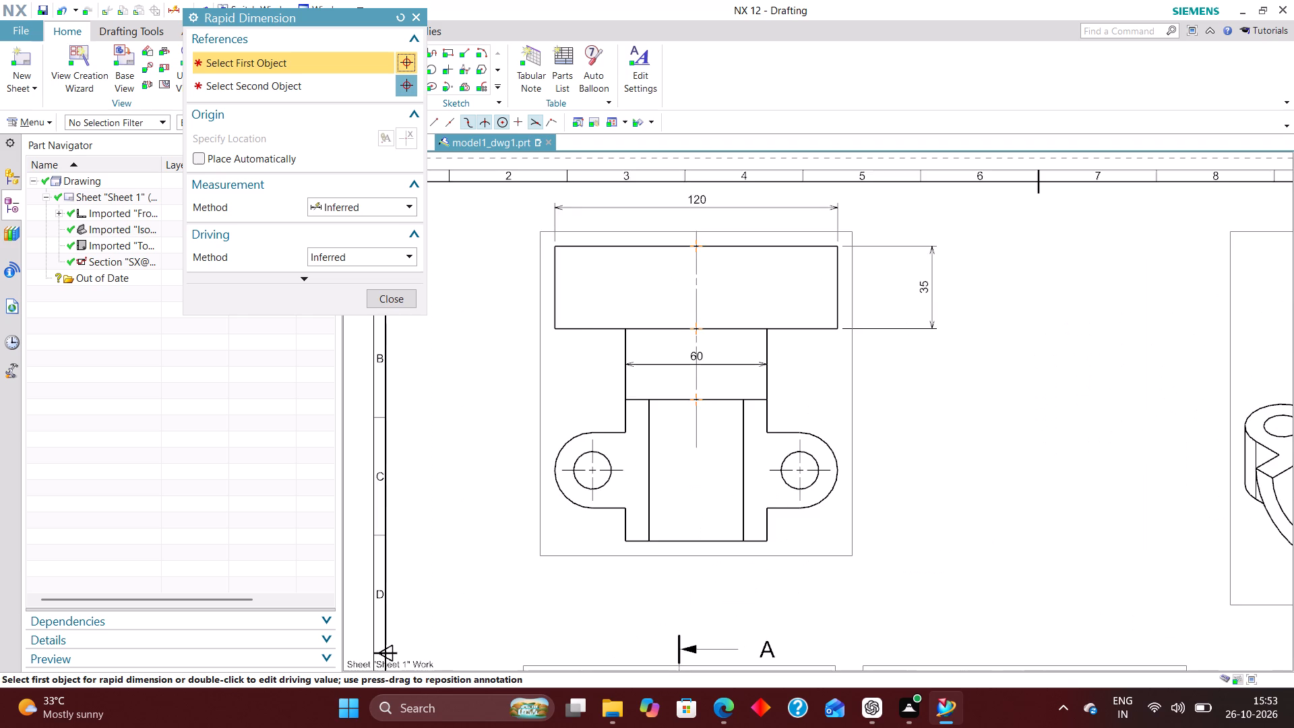
left_click(756, 319)
left_click(761, 410)
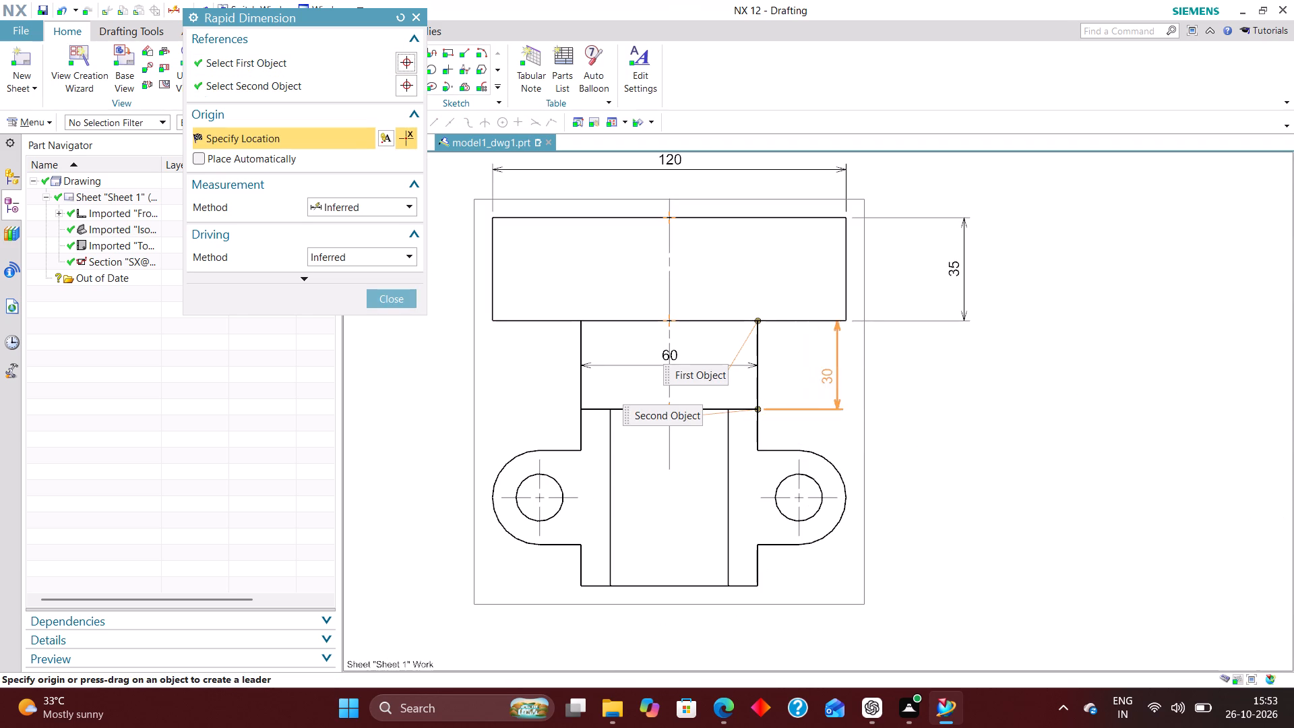
left_click(861, 375)
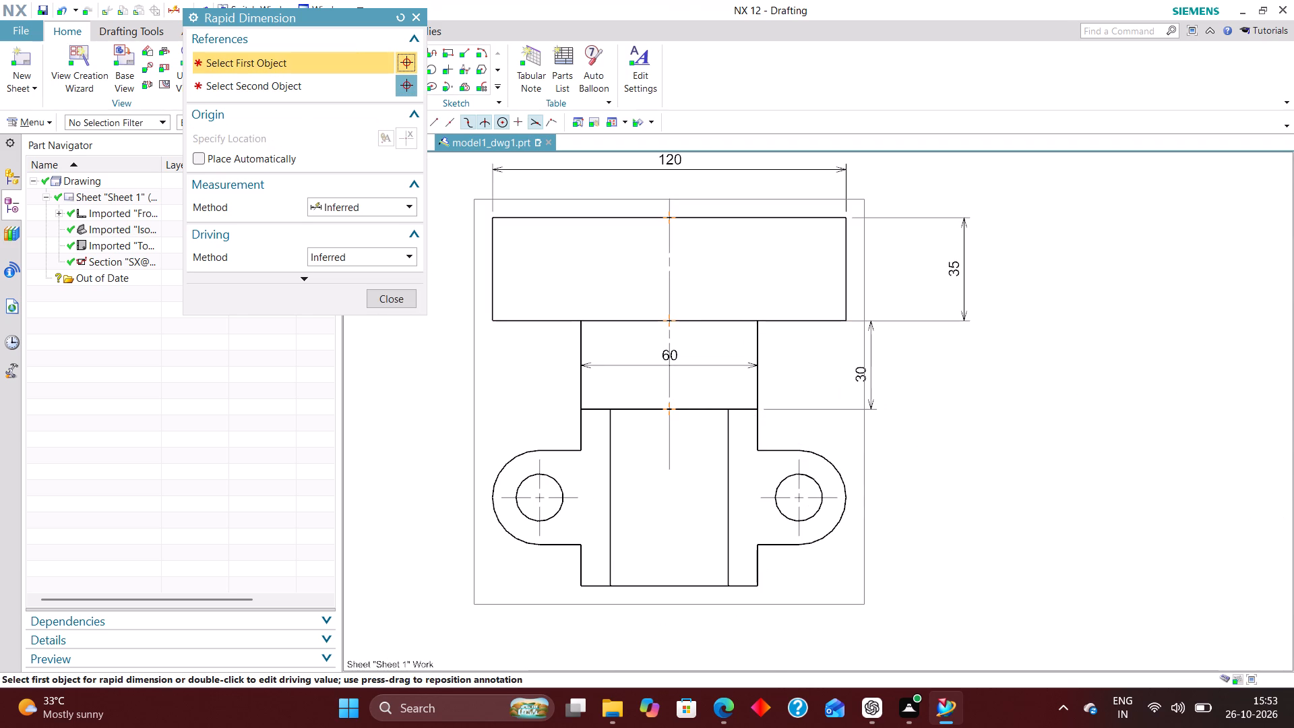
Examine the lug and bearing-seat features in the top and isometric views for the remaining dimensions.
scroll(801, 456, "down", 4)
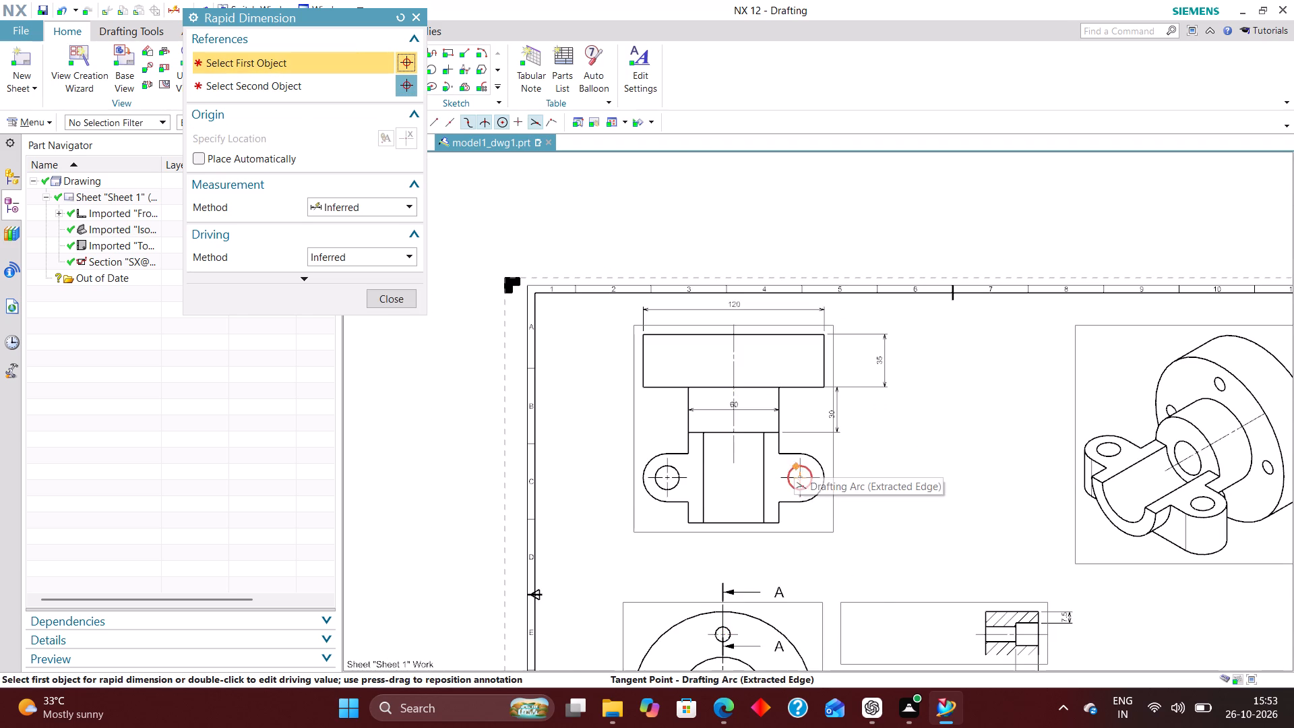
scroll(794, 460, "down", 1)
scroll(792, 462, "up", 4)
scroll(739, 468, "down", 3)
scroll(1018, 507, "up", 5)
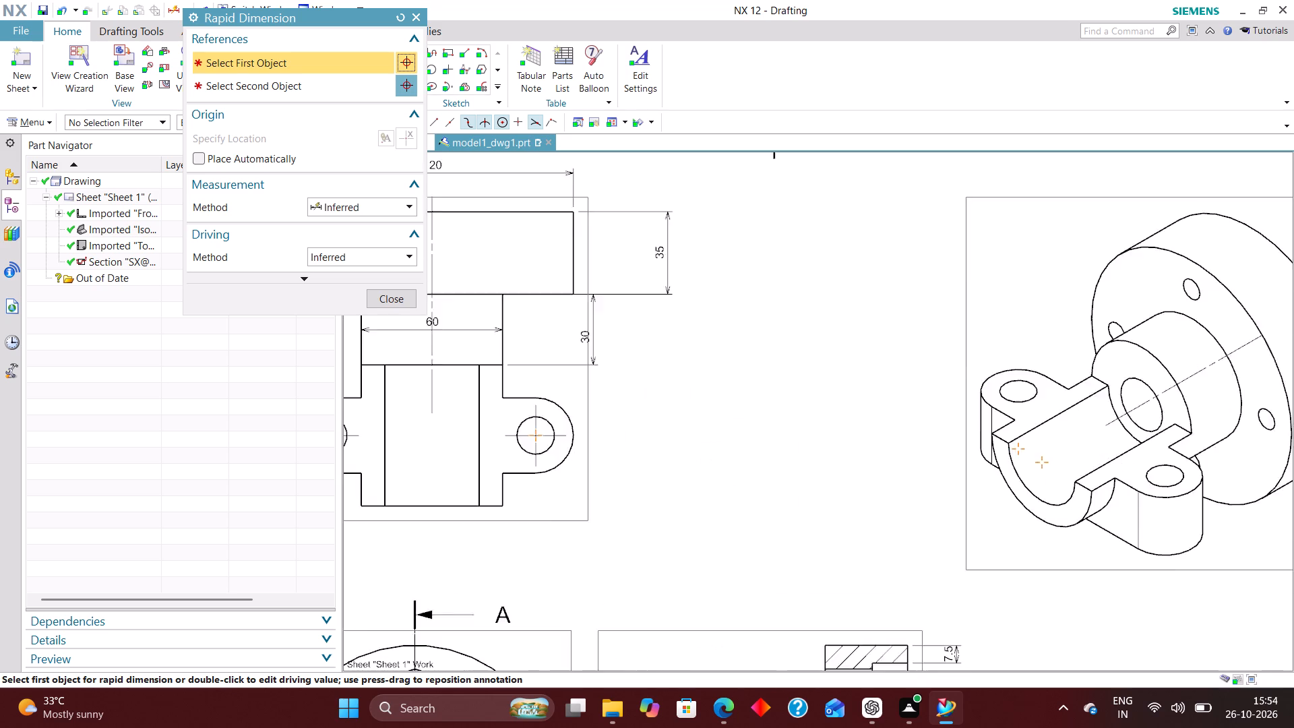
scroll(784, 476, "down", 3)
scroll(1098, 443, "up", 4)
scroll(1099, 442, "down", 4)
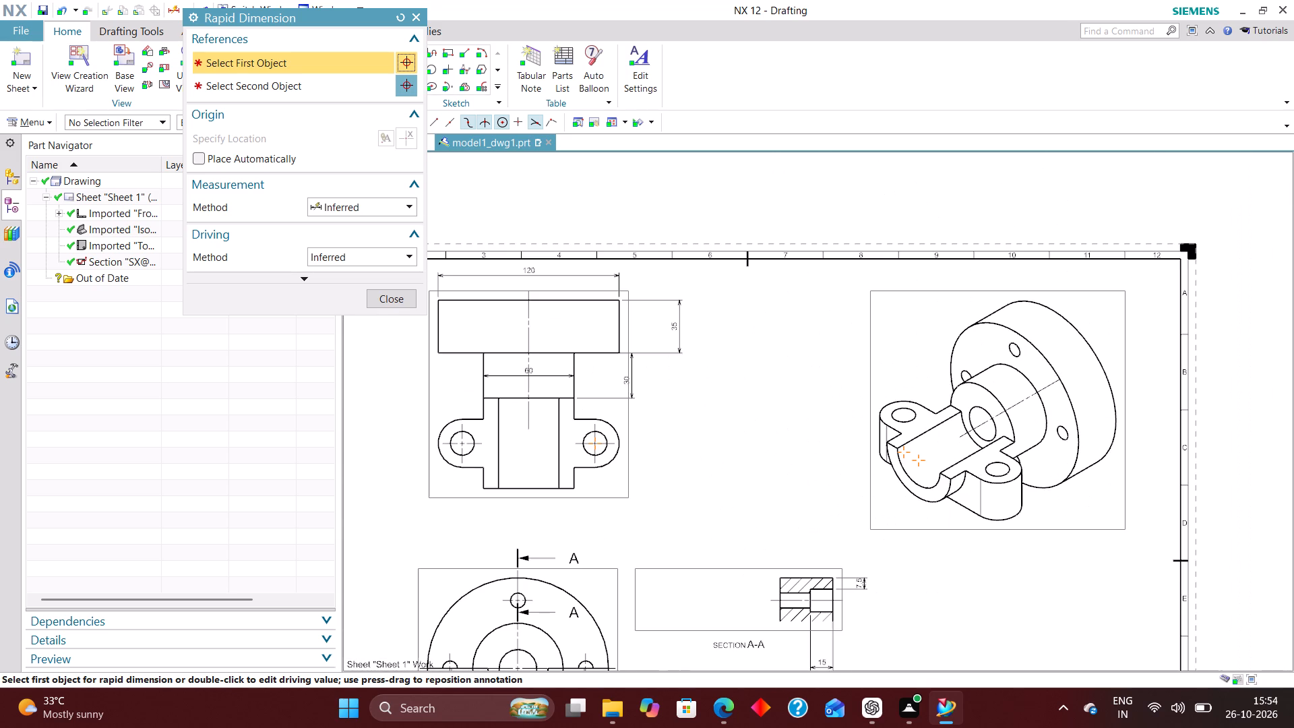
scroll(911, 422, "down", 3)
scroll(780, 428, "up", 4)
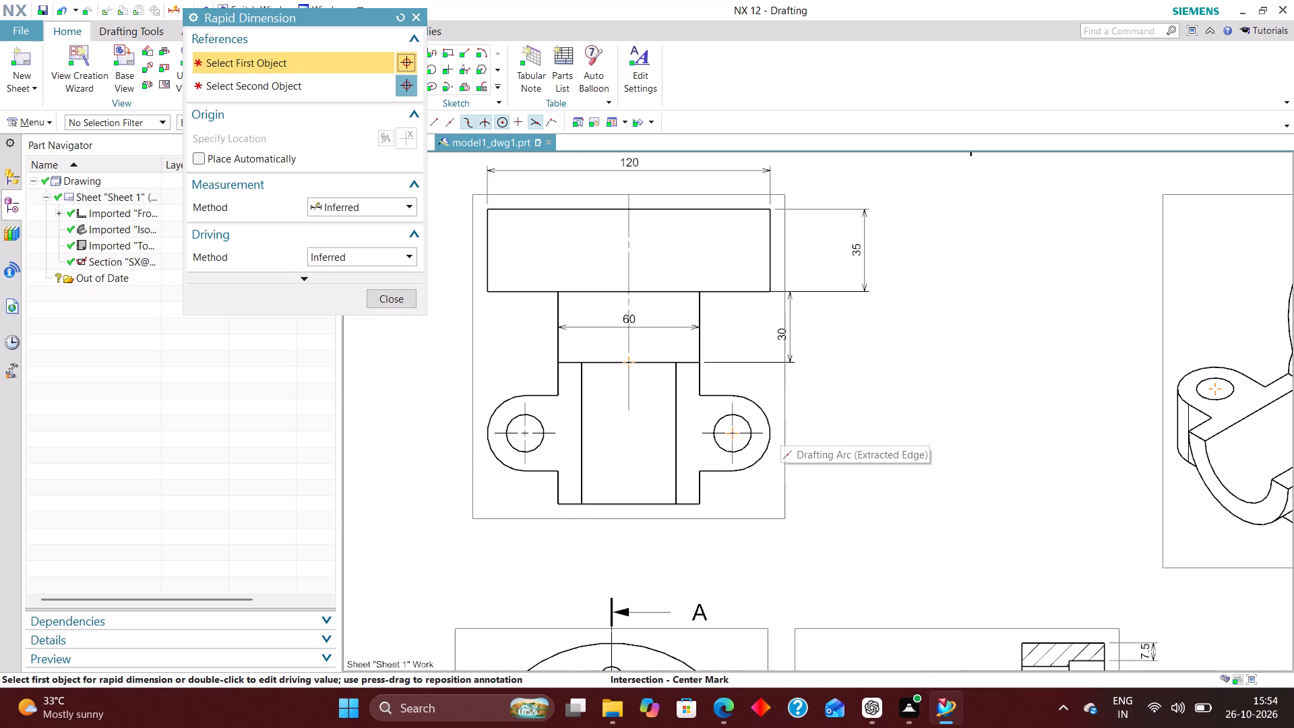
scroll(781, 429, "up", 1)
scroll(815, 399, "down", 2)
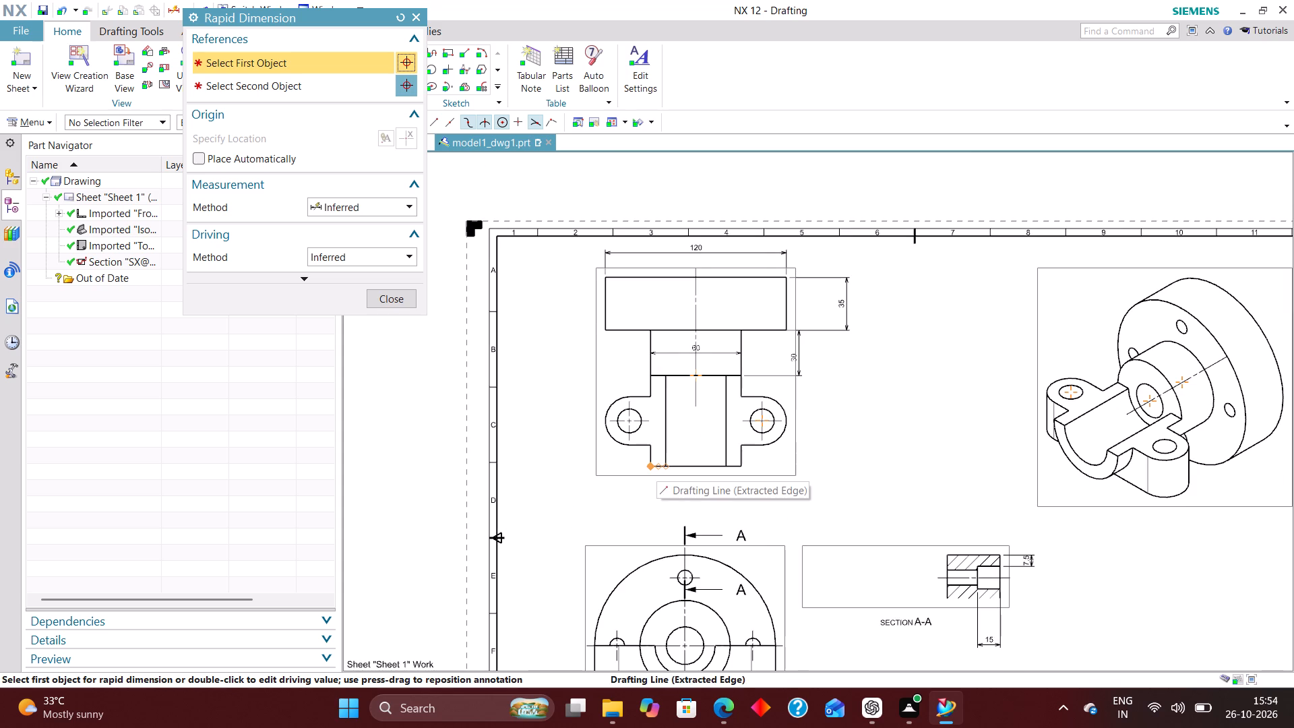
Dimension the overall width of the bearing body's lower edge in the top view, placing the dimension below the view.
scroll(721, 466, "down", 2)
scroll(704, 500, "up", 4)
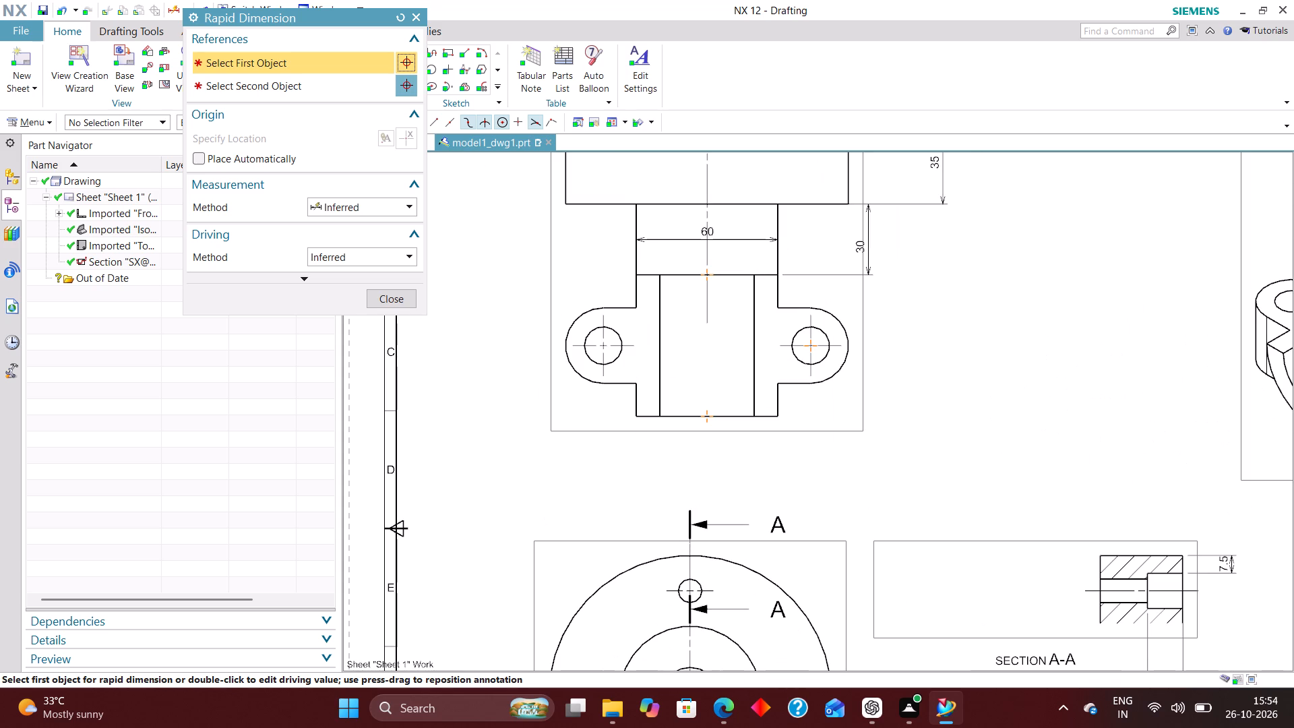
left_click(635, 417)
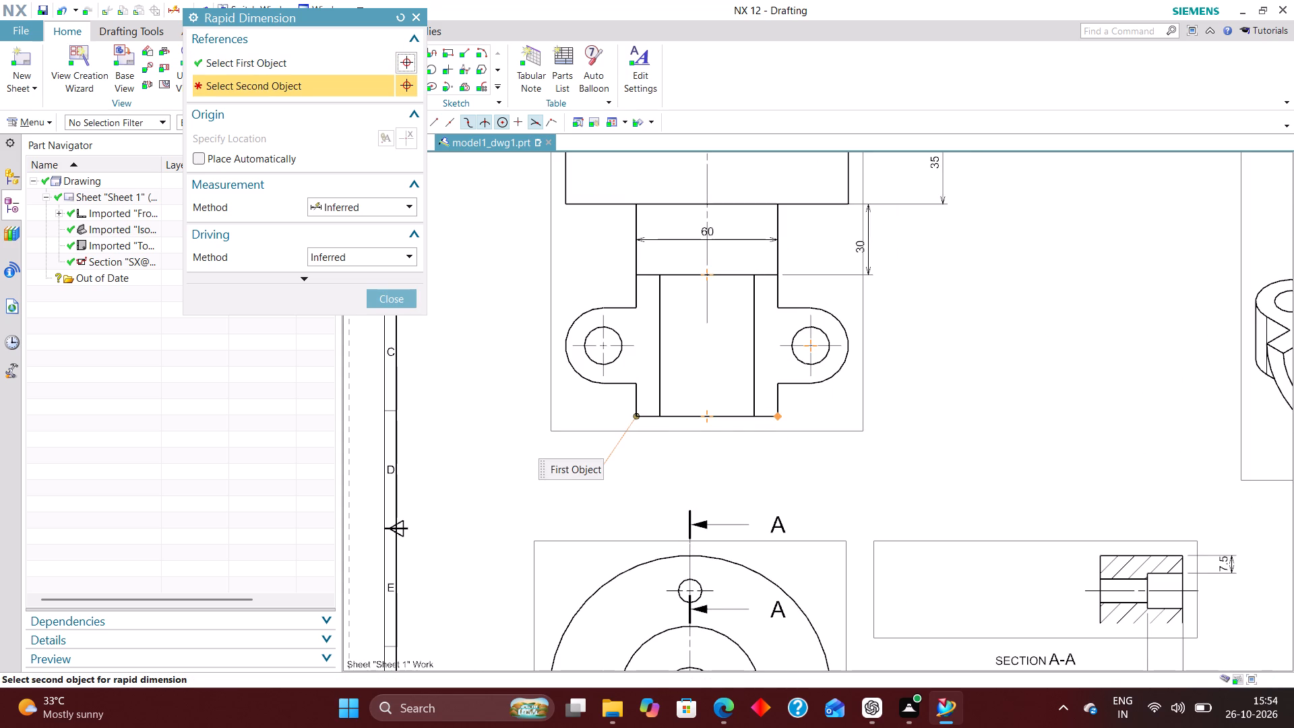
left_click(779, 417)
left_click(700, 459)
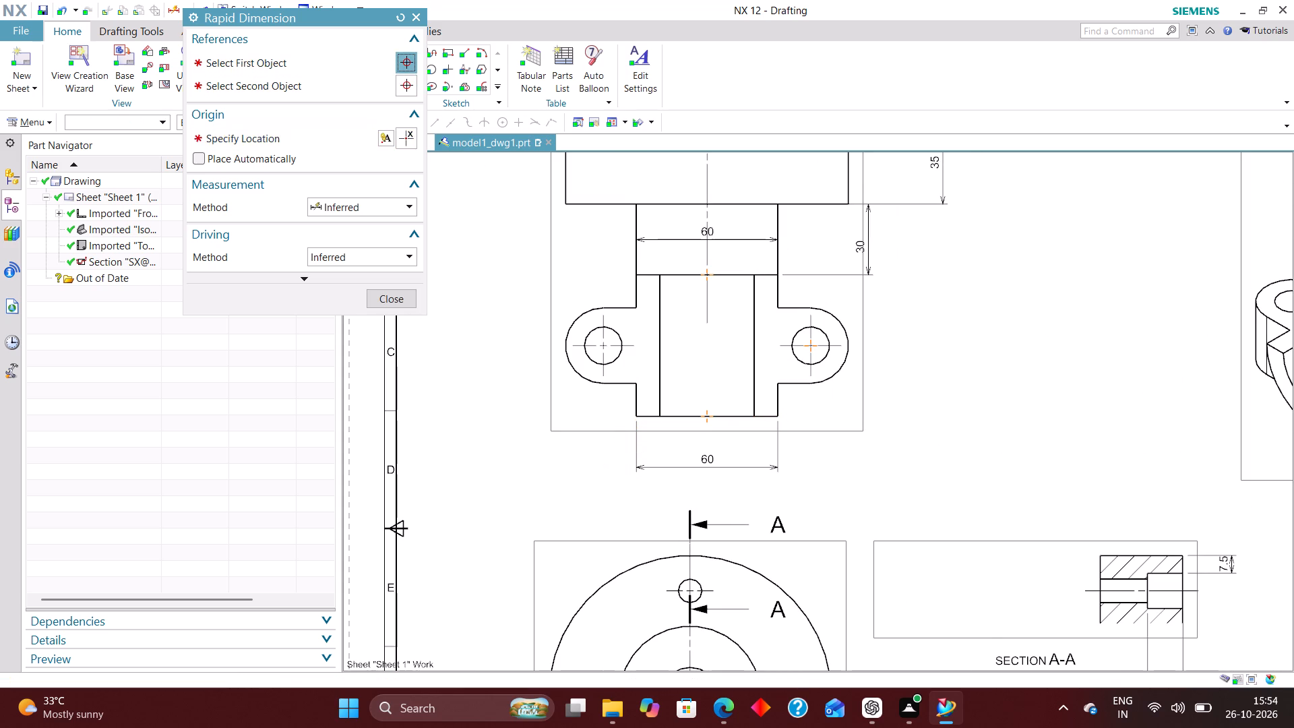
Dimension the horizontal spacing between the two lug holes in the top view, placing it below the body-width dimension, and finish dimensioning.
scroll(698, 469, "down", 2)
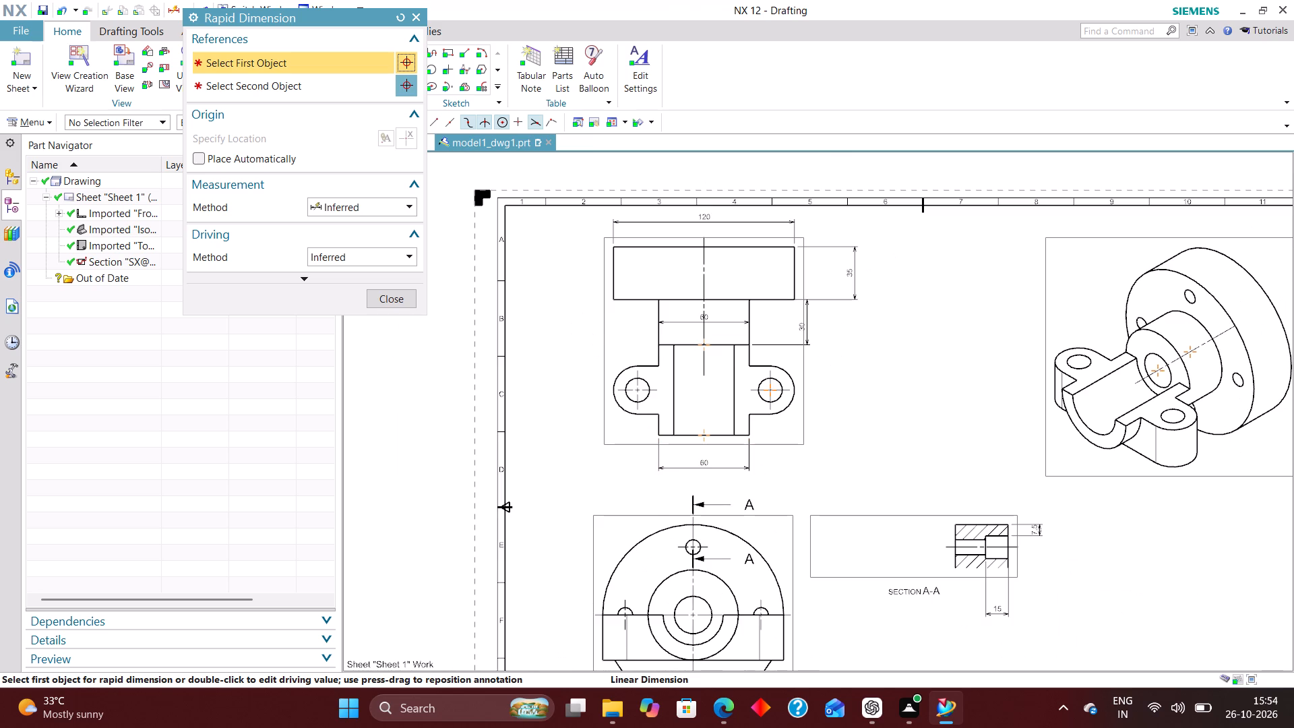
scroll(615, 483, "down", 2)
scroll(718, 456, "up", 5)
scroll(718, 457, "down", 3)
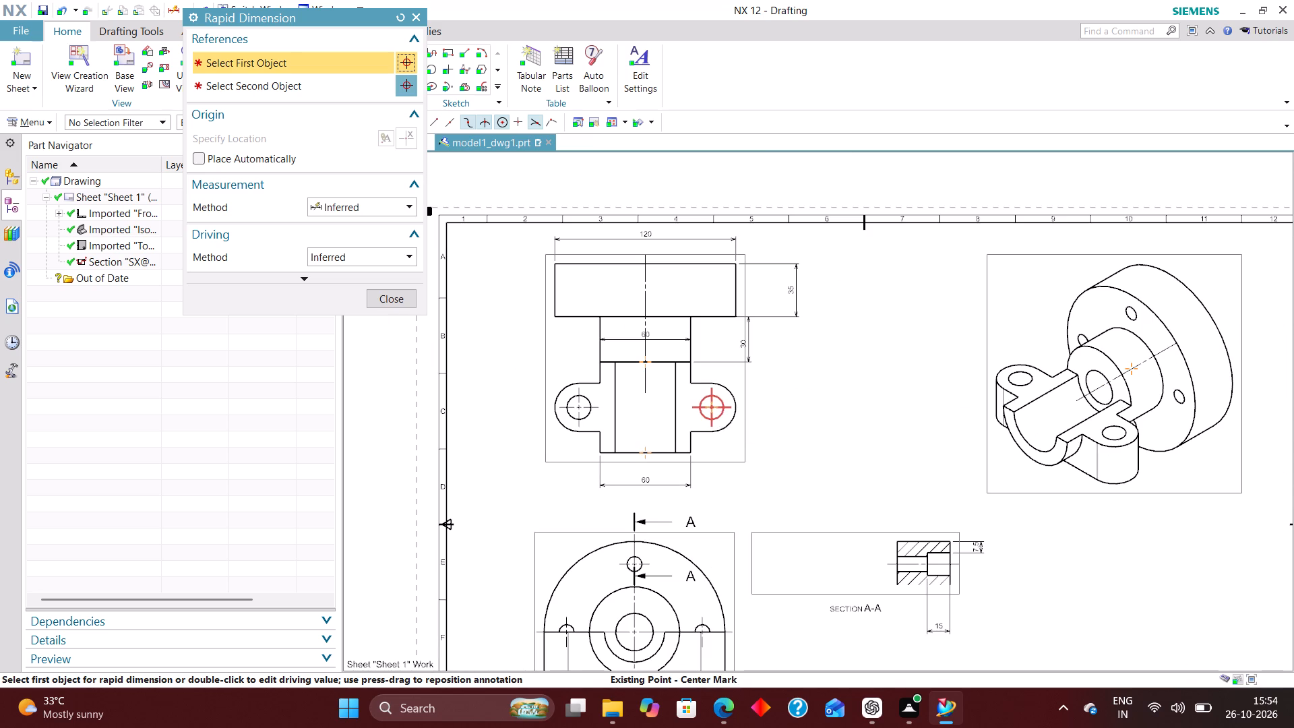
scroll(675, 408, "up", 2)
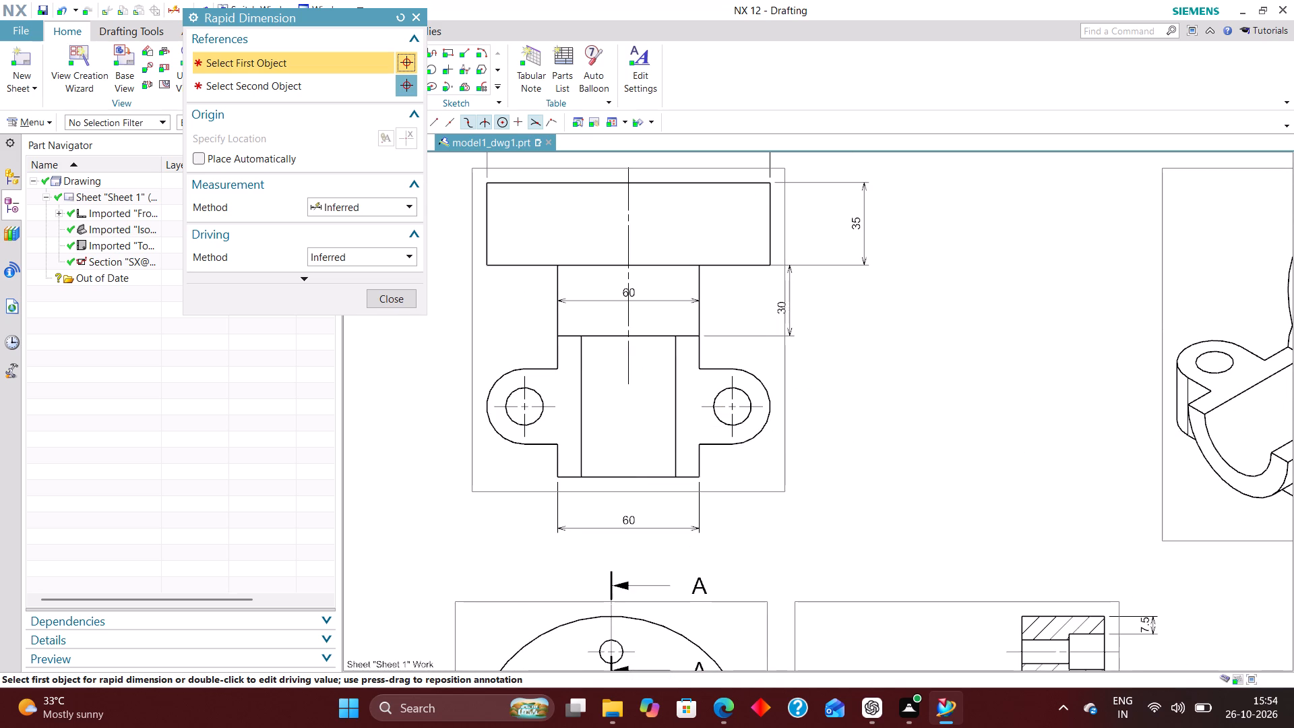
scroll(760, 466, "down", 1)
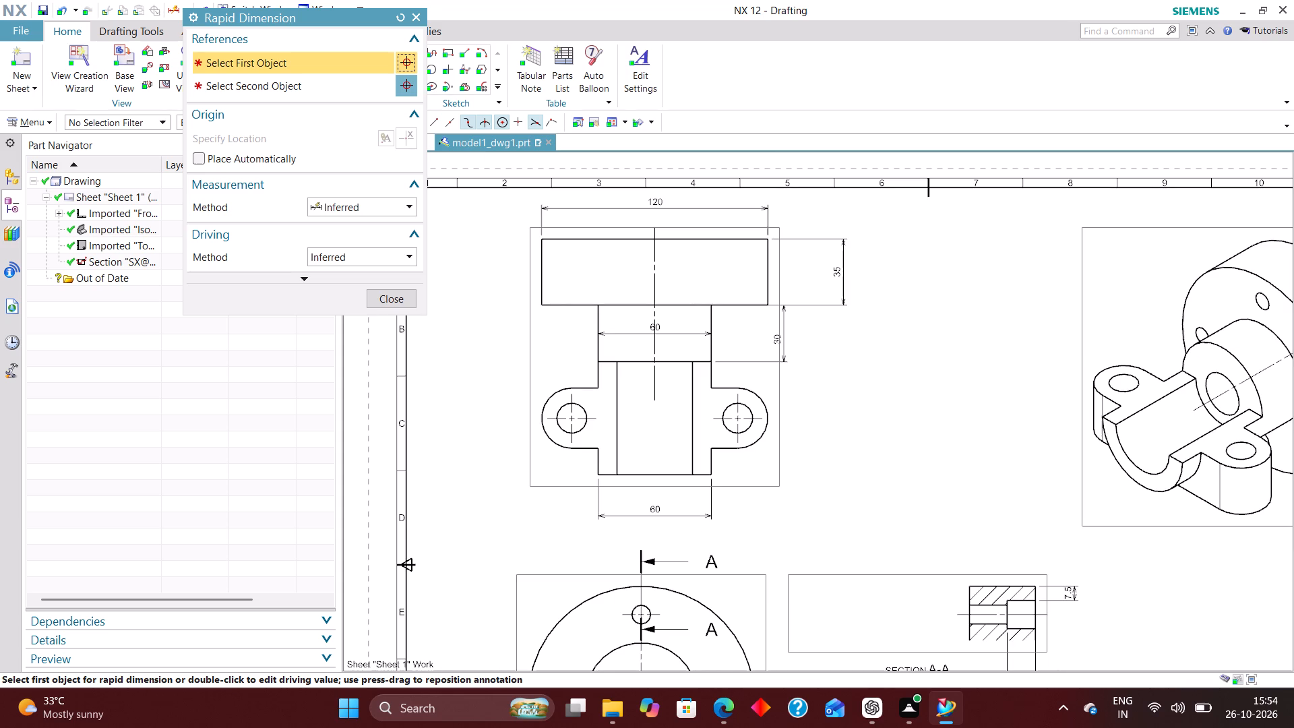
scroll(730, 435, "up", 2)
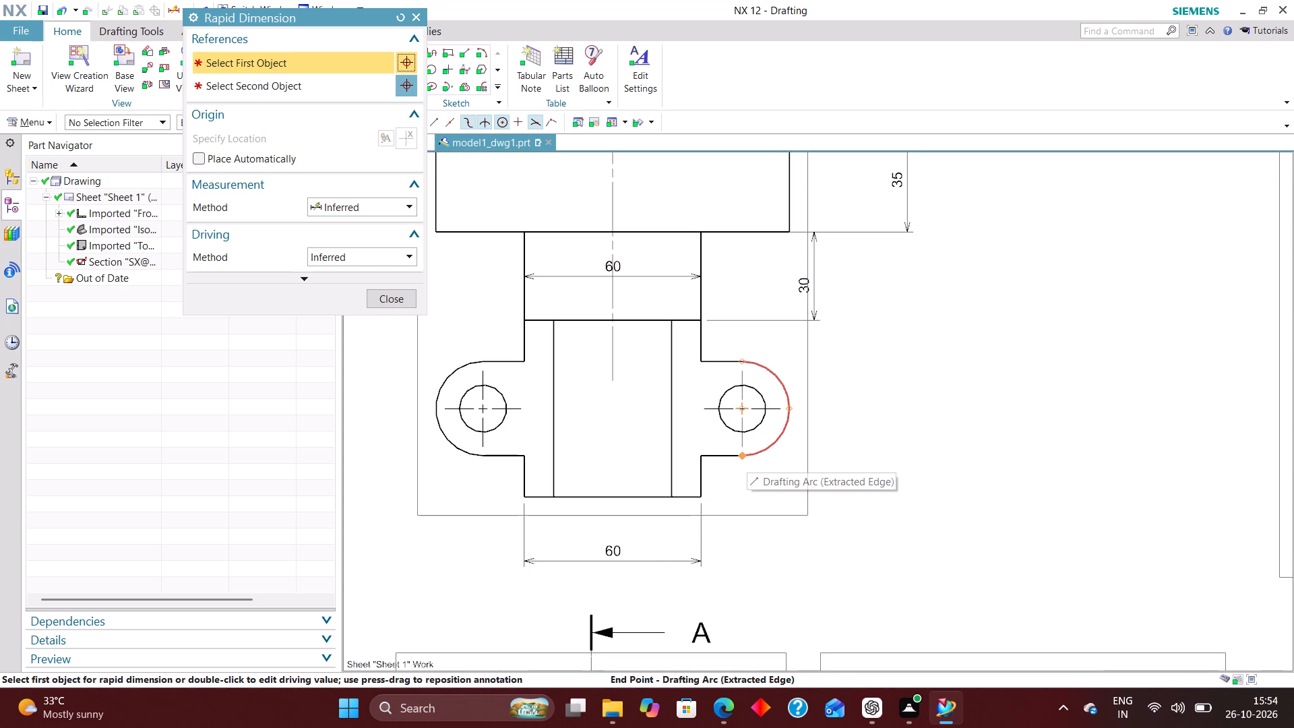
scroll(772, 436, "down", 3)
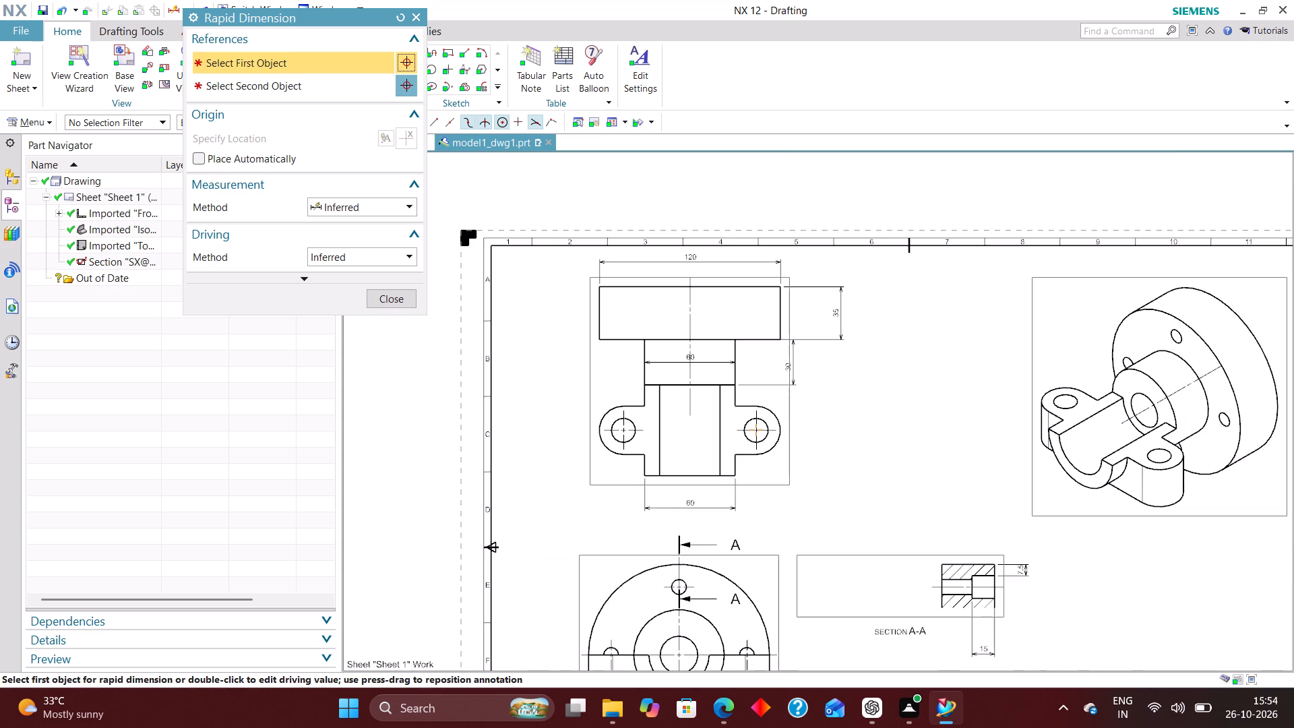
scroll(638, 487, "up", 3)
left_click(612, 401)
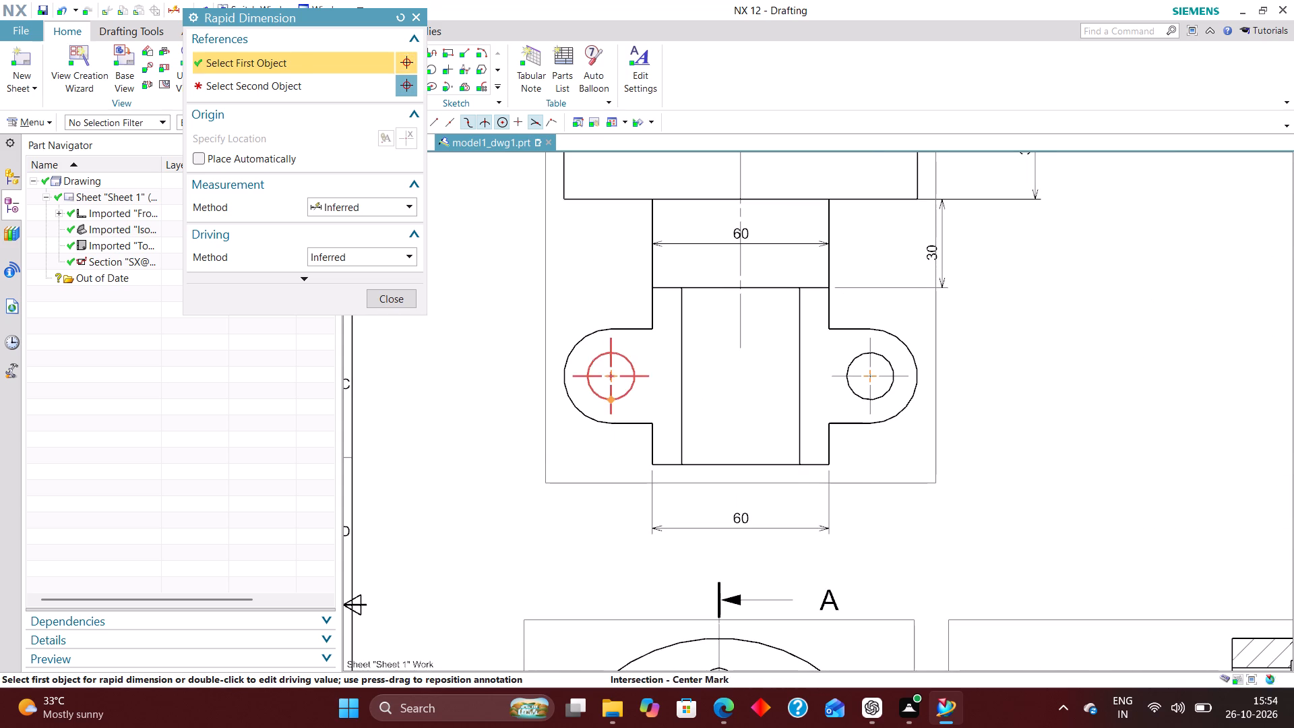
left_click(869, 402)
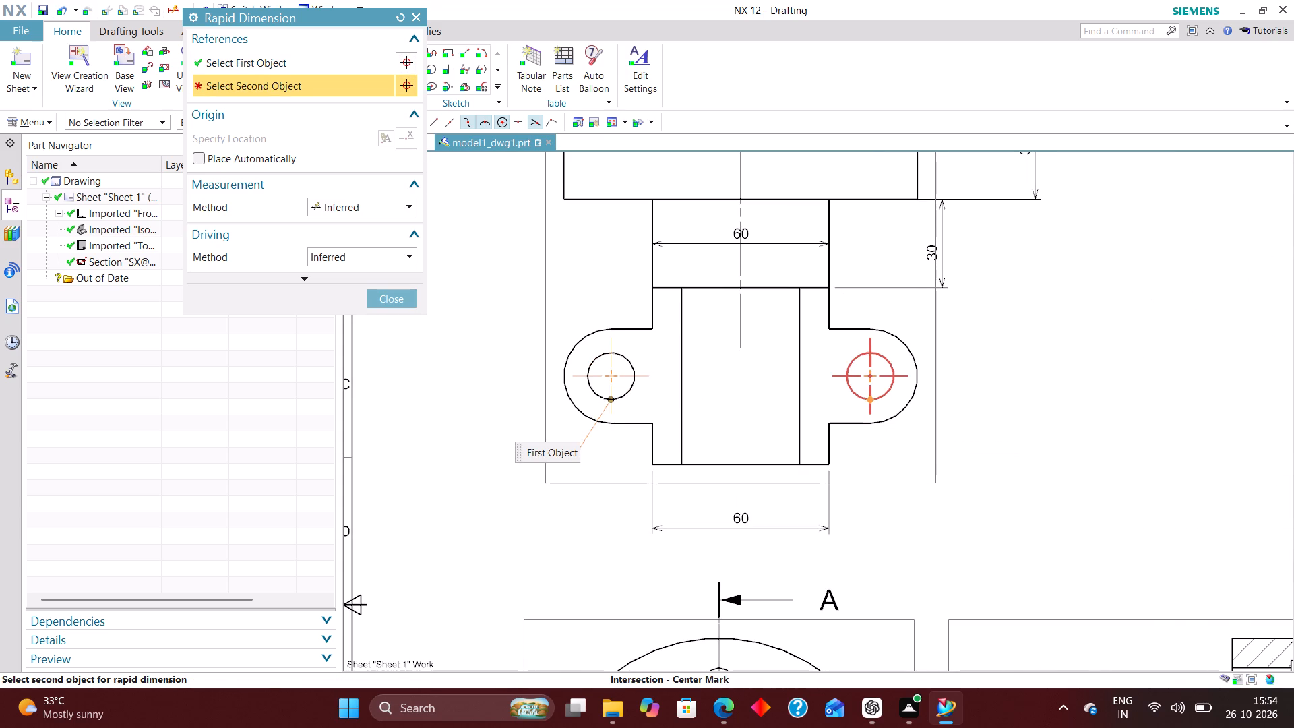
left_click(735, 557)
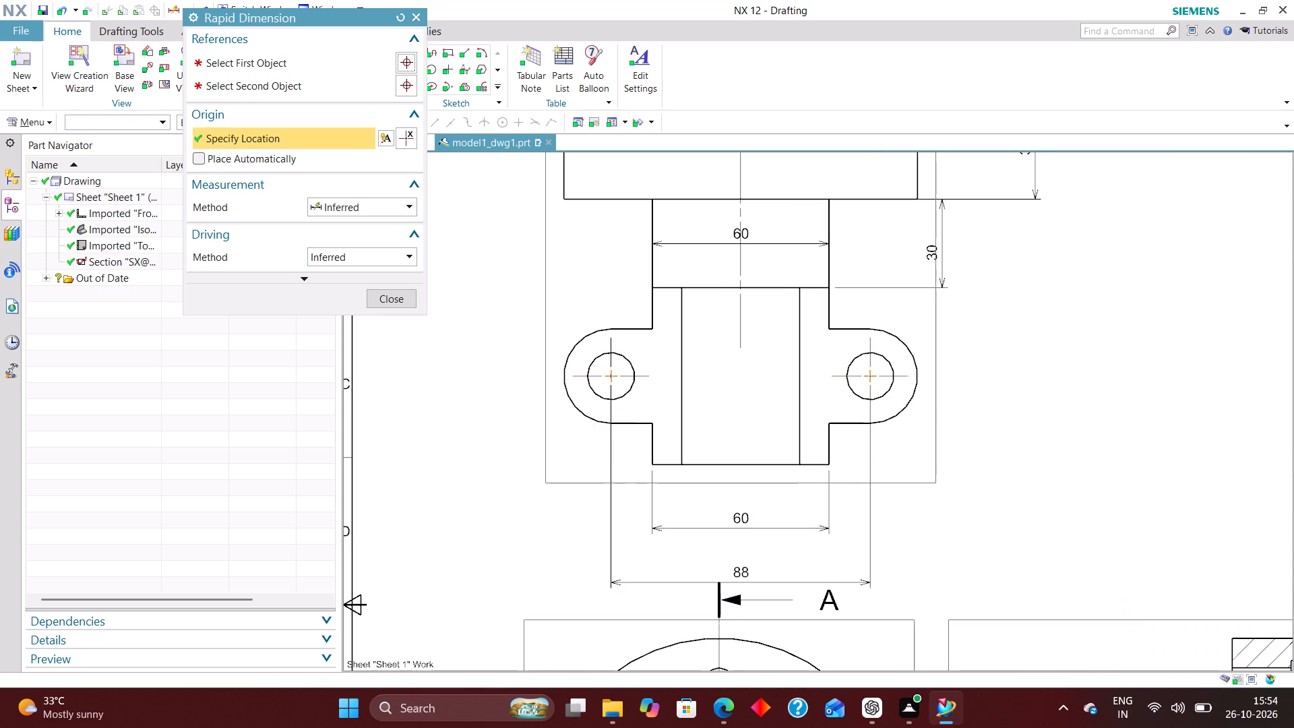
left_click(386, 293)
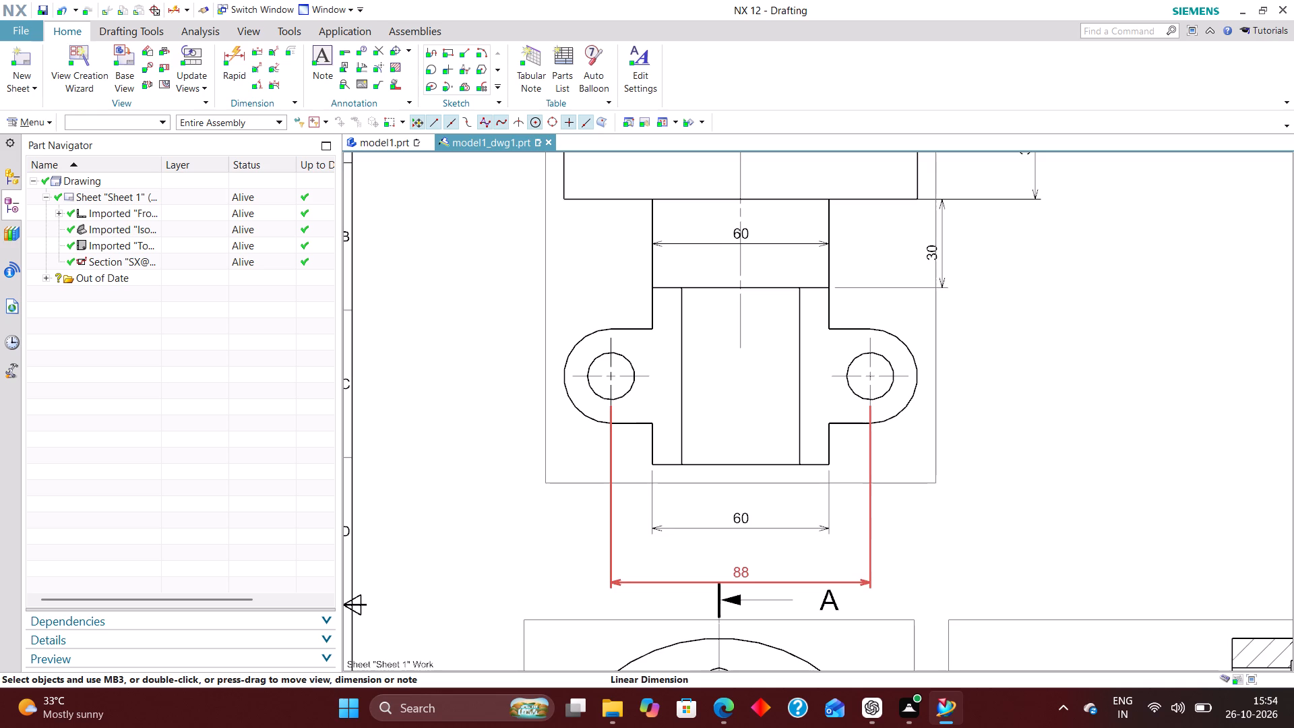
Move the front view down the sheet to clear space beneath the top view's lower dimensions.
left_click_drag(749, 581, 752, 555)
scroll(764, 515, "down", 4)
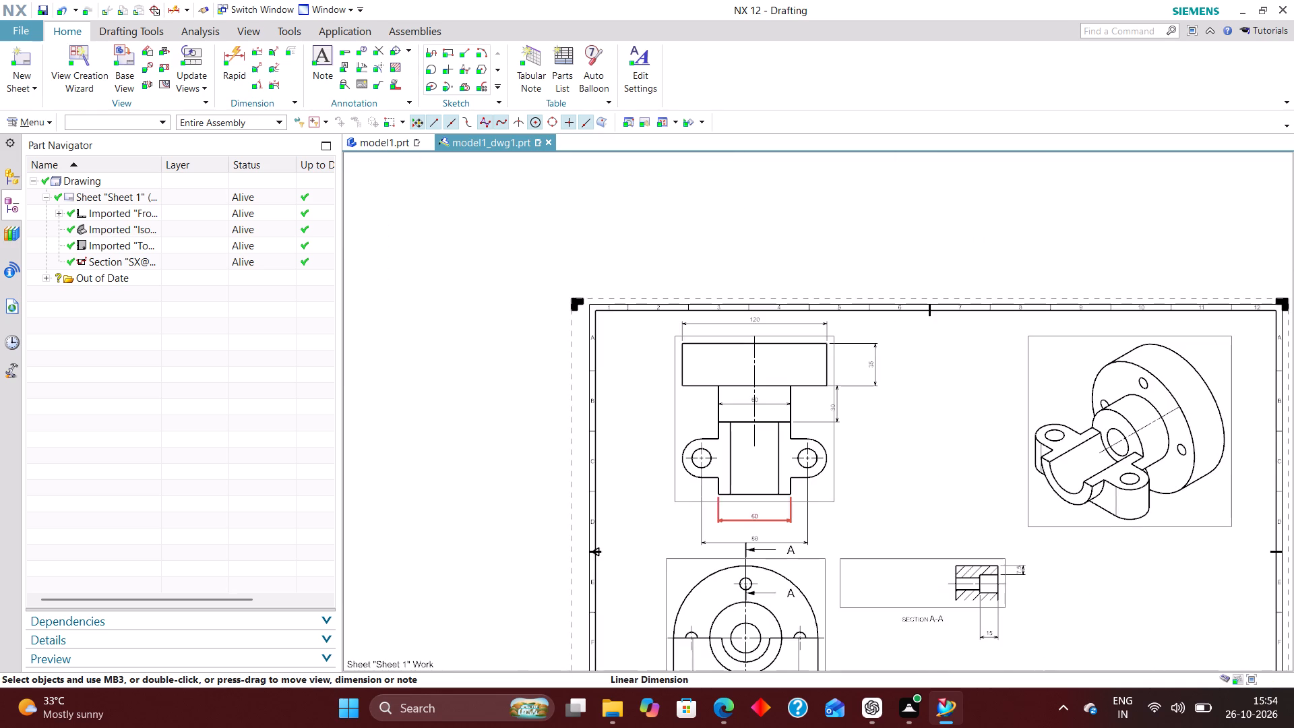
scroll(767, 520, "down", 5)
scroll(787, 579, "up", 4)
left_click_drag(769, 596, 770, 615)
Move section view A-A farther right of the front view, keeping the two views aligned horizontally.
scroll(736, 411, "up", 6)
scroll(710, 468, "down", 2)
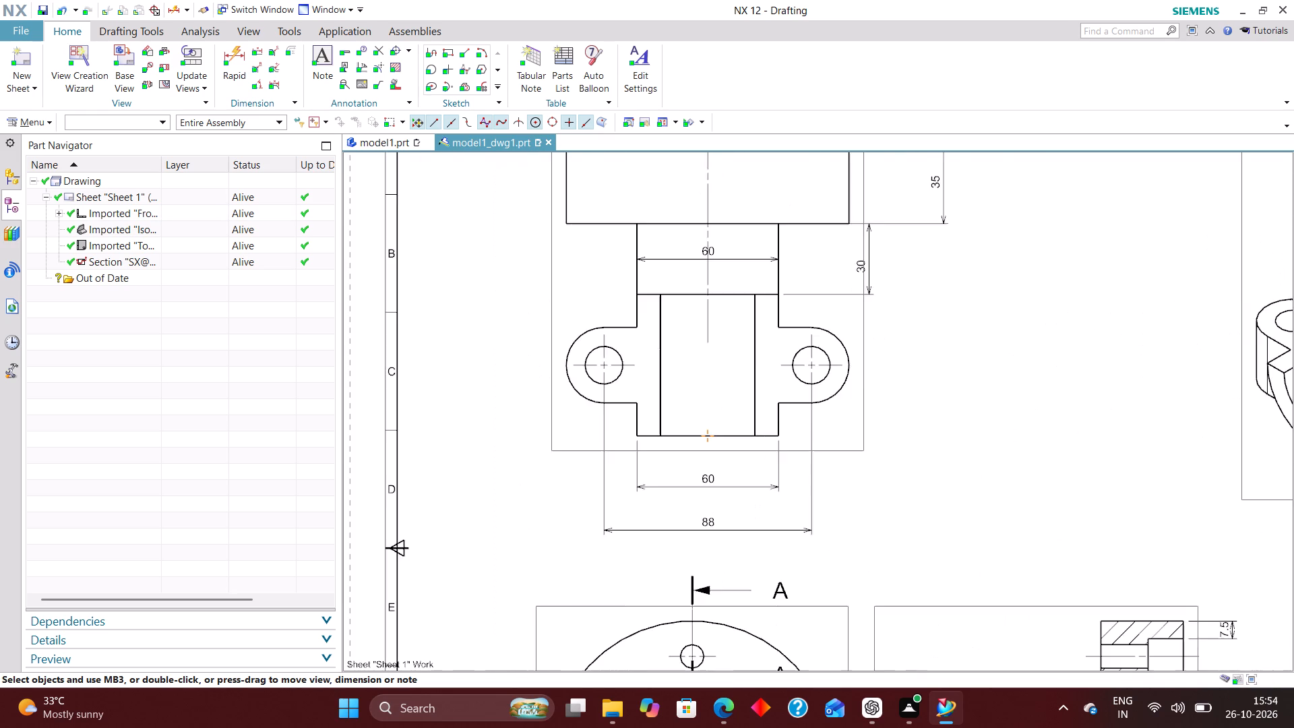
scroll(710, 477, "down", 2)
scroll(712, 481, "up", 4)
scroll(721, 492, "down", 4)
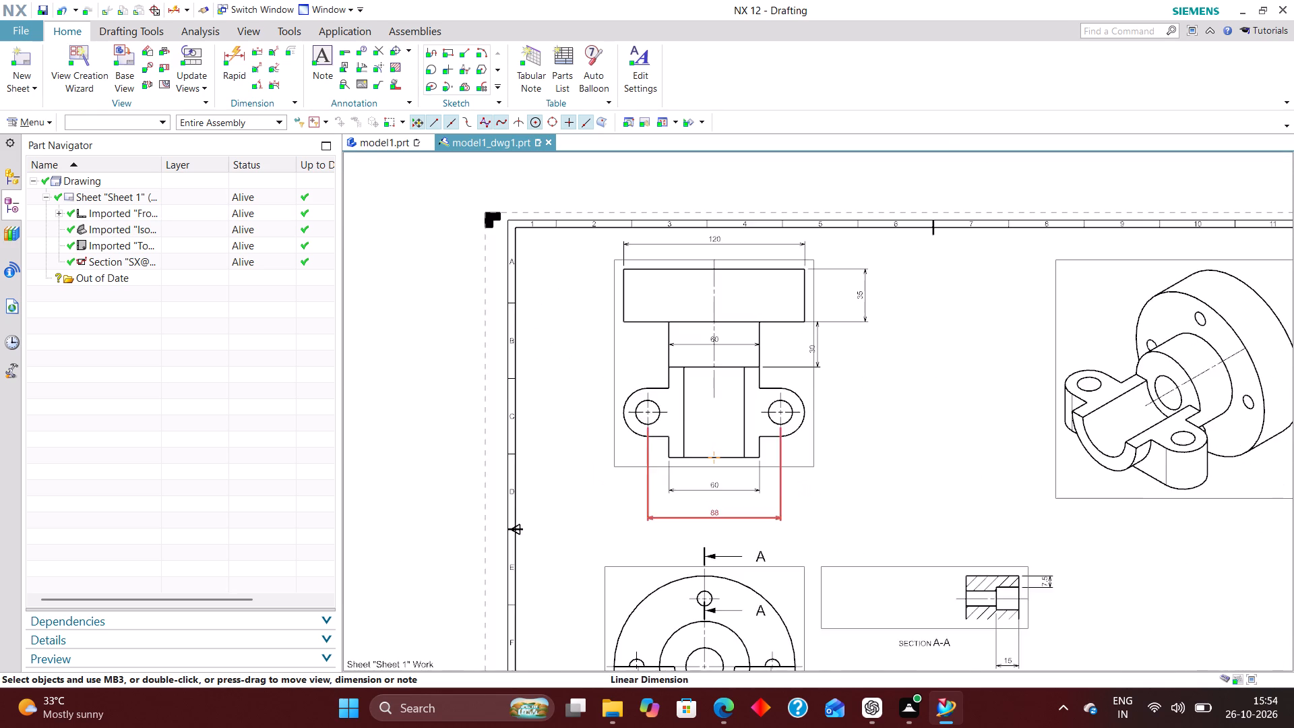
scroll(752, 499, "down", 3)
scroll(881, 553, "up", 4)
left_click_drag(840, 502, 924, 510)
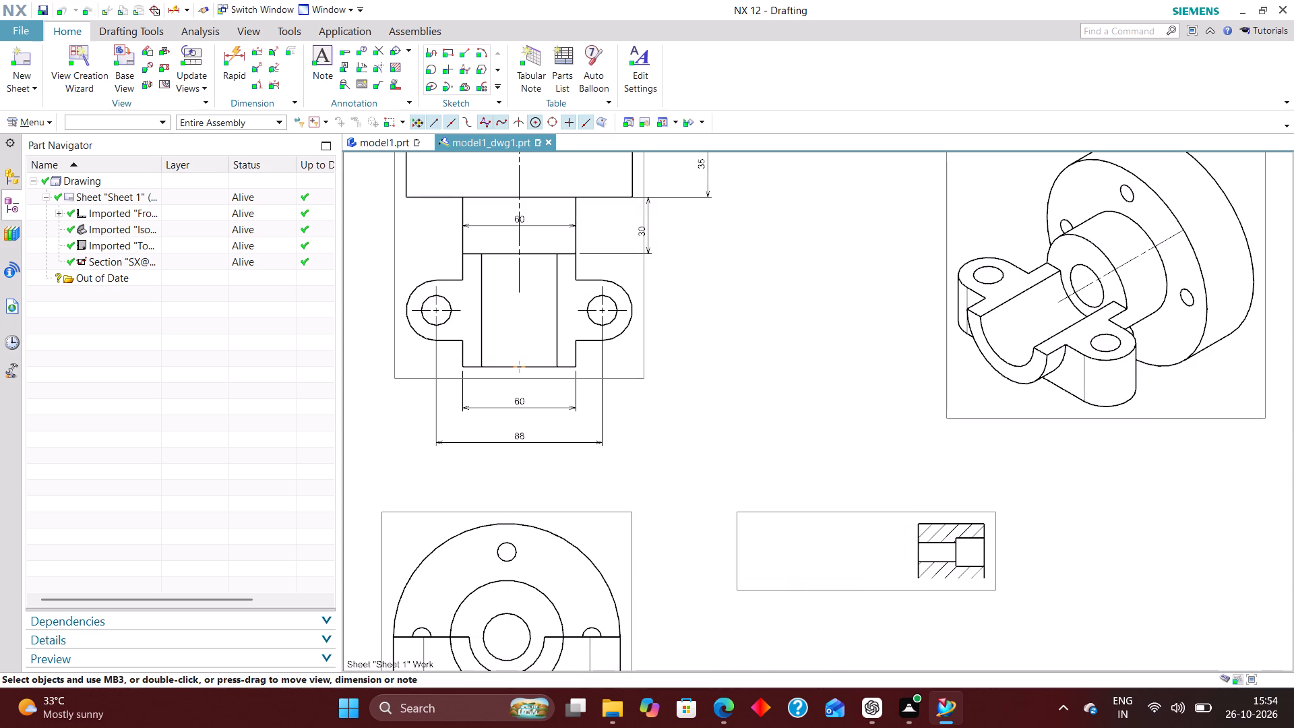
left_click_drag(924, 510, 919, 499)
Change the flange's overall width dimension in the top view to the Cylindrical measurement method to give it a diameter symbol.
scroll(807, 564, "down", 3)
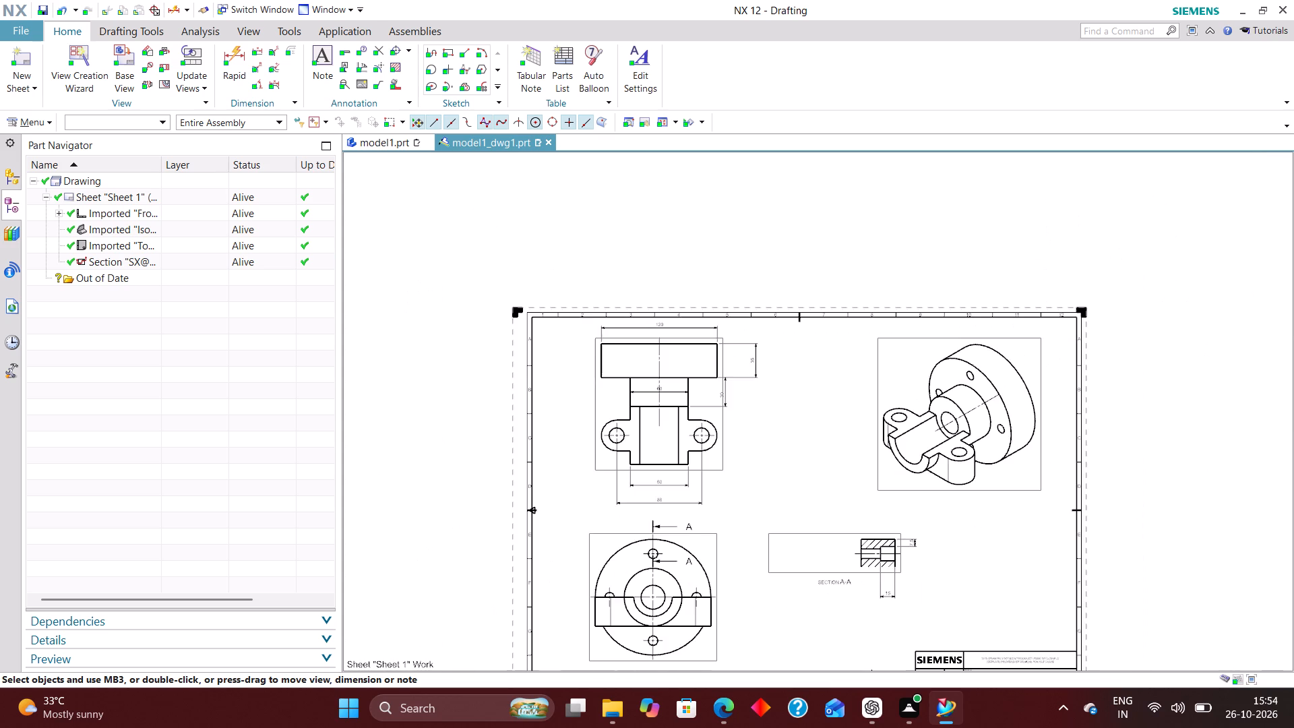
scroll(850, 512, "up", 2)
scroll(834, 514, "down", 2)
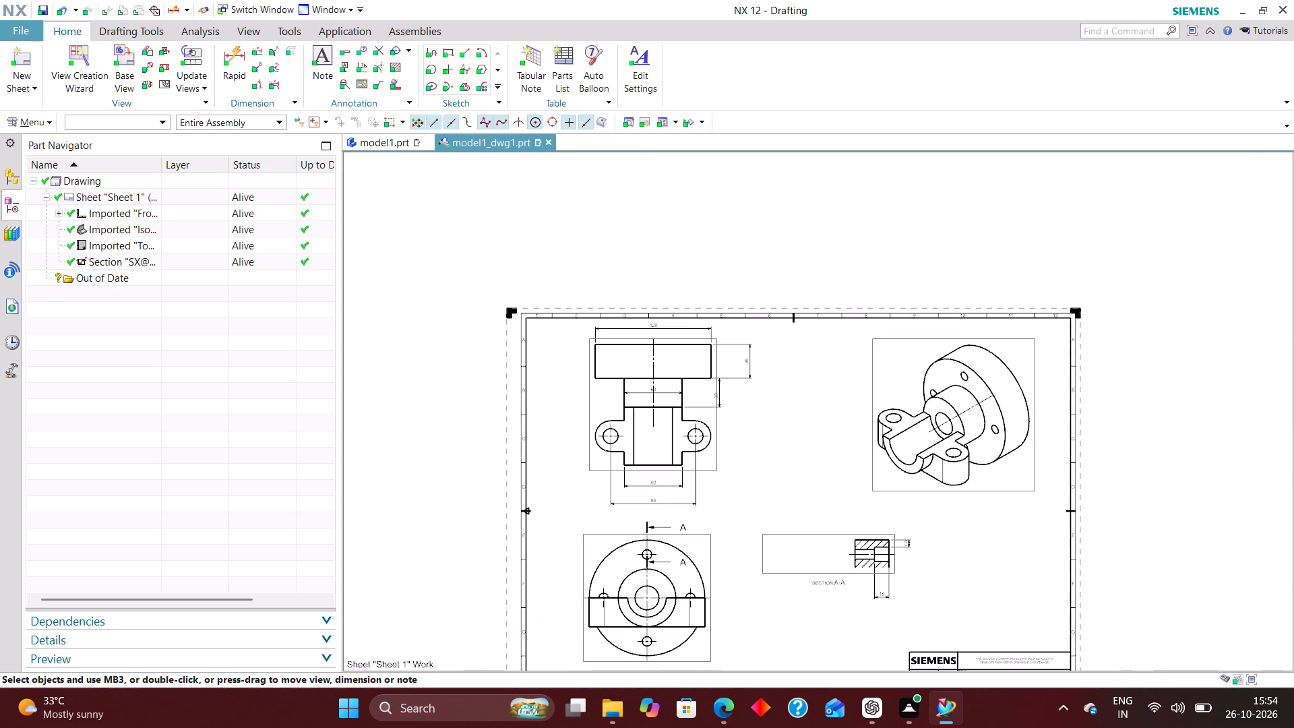
scroll(692, 321, "up", 4)
scroll(655, 503, "down", 3)
scroll(623, 421, "up", 5)
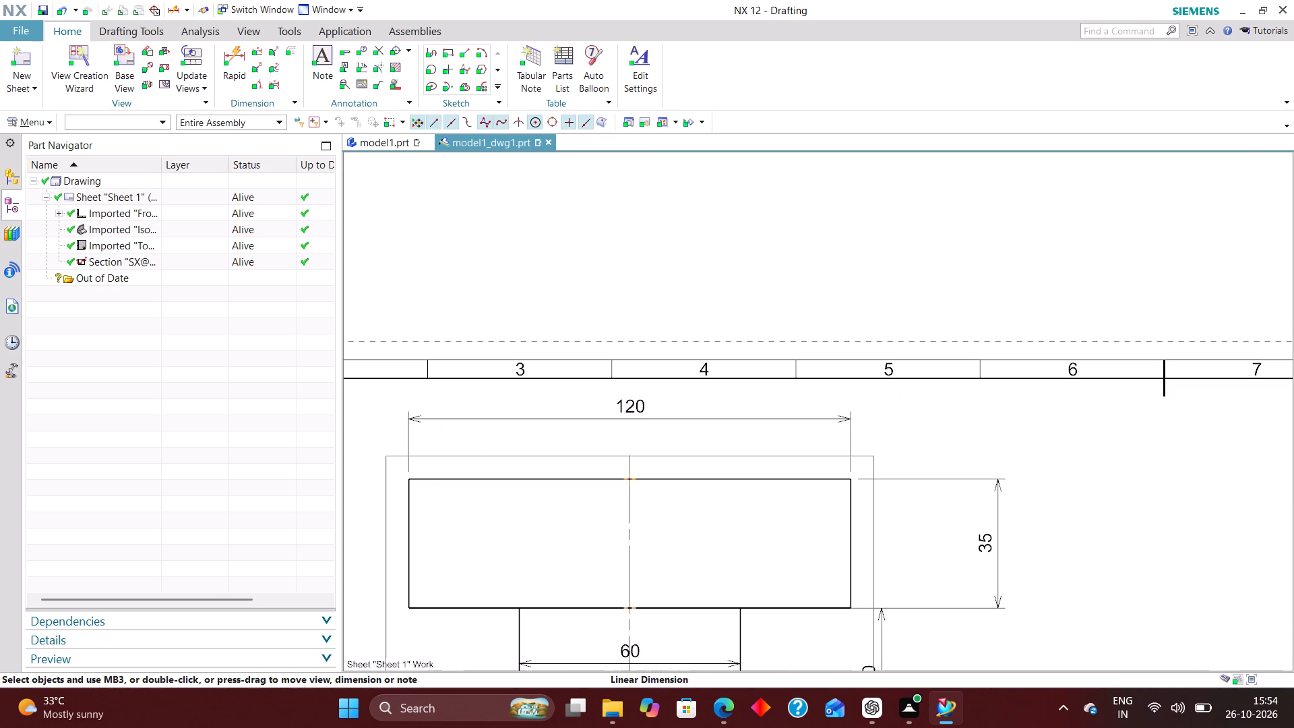
double_click(629, 404)
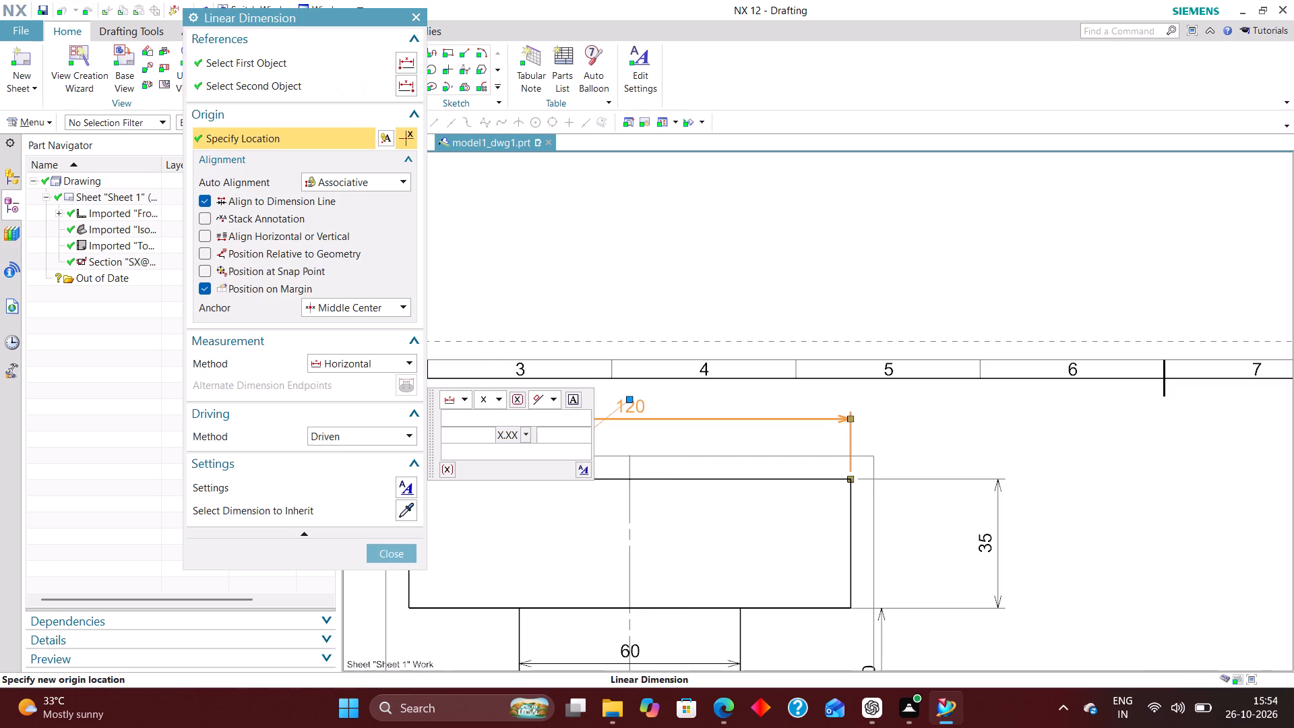
left_click(392, 368)
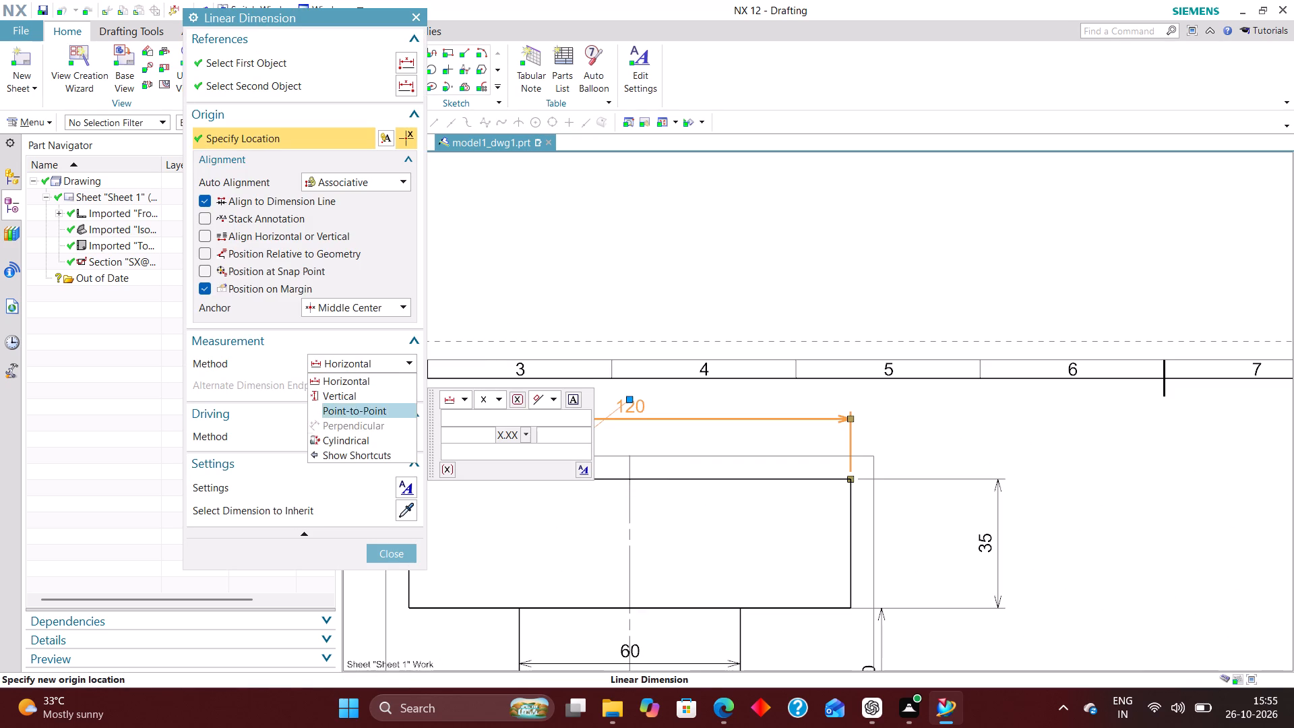
left_click(367, 433)
left_click(395, 523)
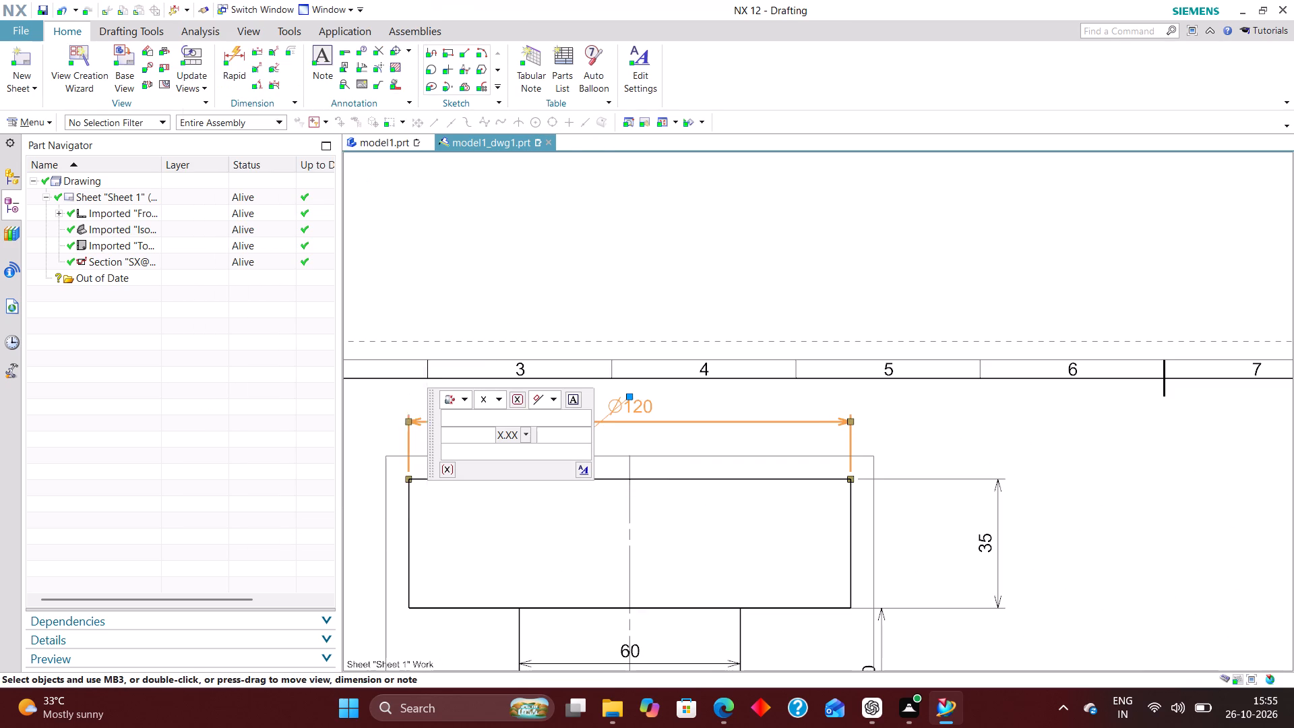
Examine the top view's hub dimensions and the other views on the sheet for features still needing dimensions.
scroll(693, 462, "down", 5)
scroll(694, 559, "up", 1)
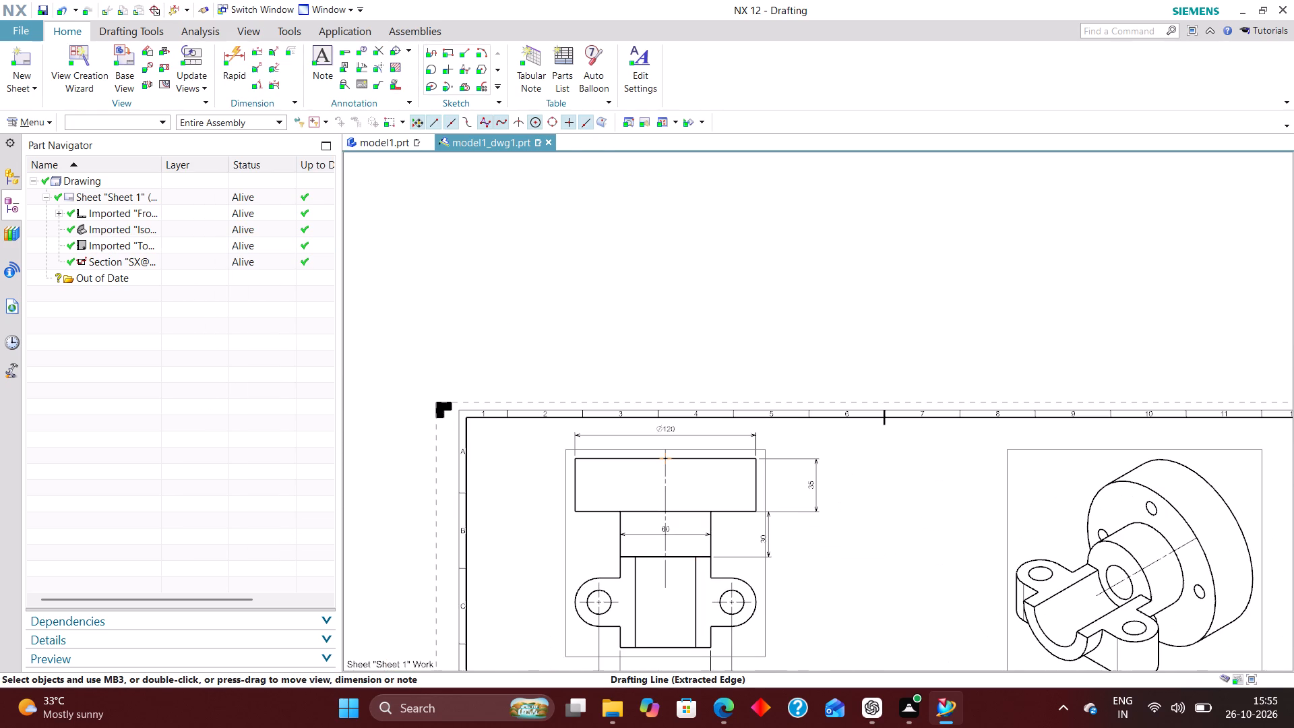
scroll(677, 539, "up", 3)
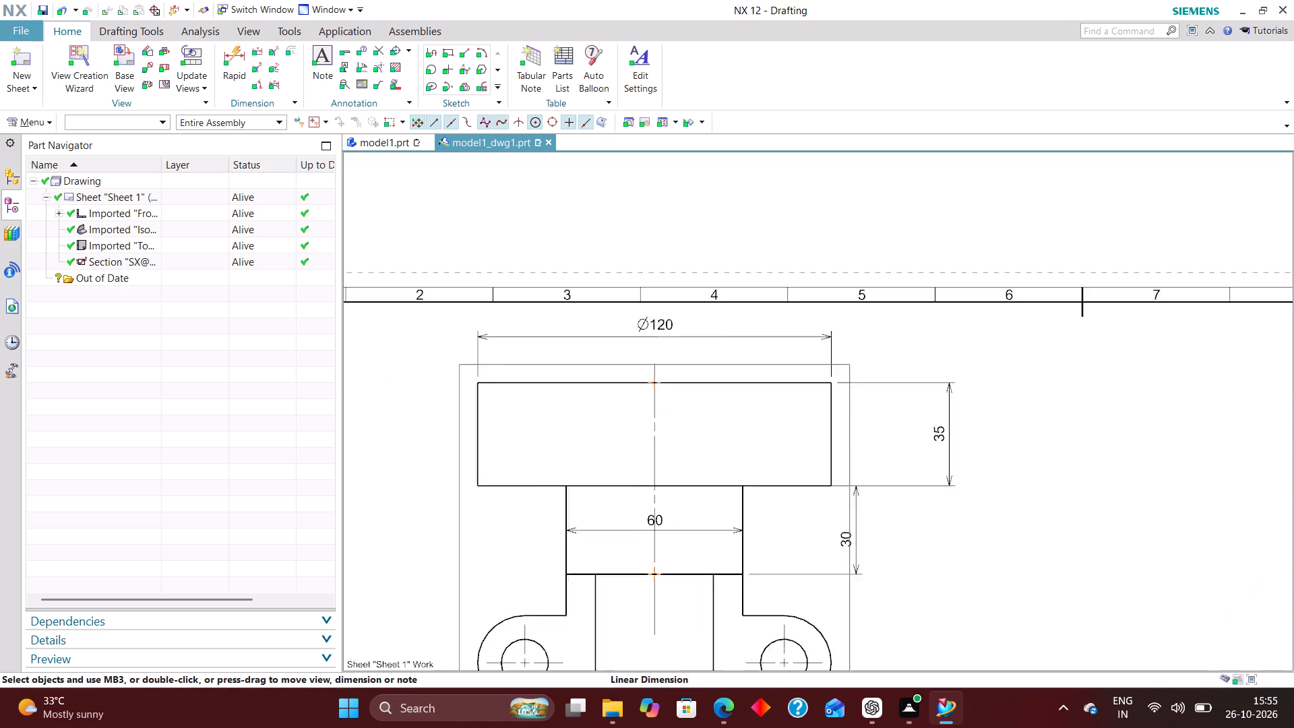
scroll(677, 539, "up", 1)
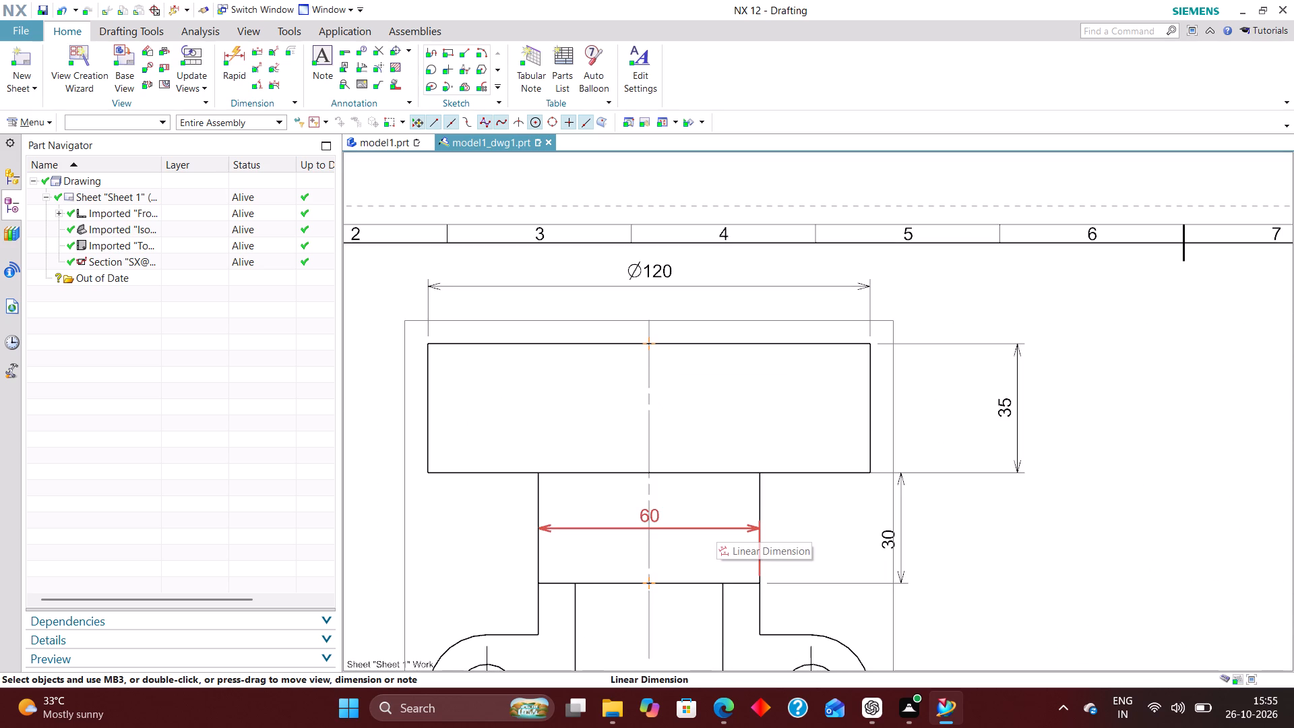
scroll(580, 483, "down", 4)
scroll(576, 572, "down", 2)
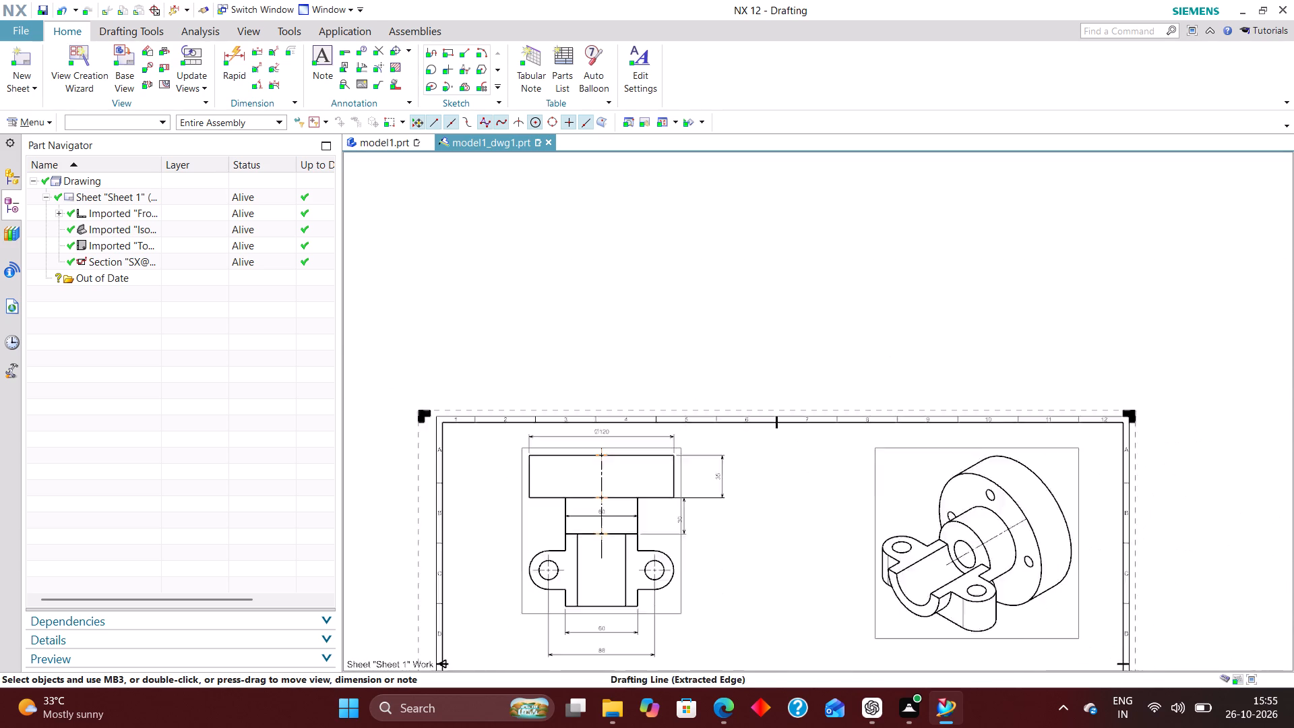
scroll(576, 649, "up", 7)
scroll(648, 543, "down", 5)
scroll(749, 580, "down", 2)
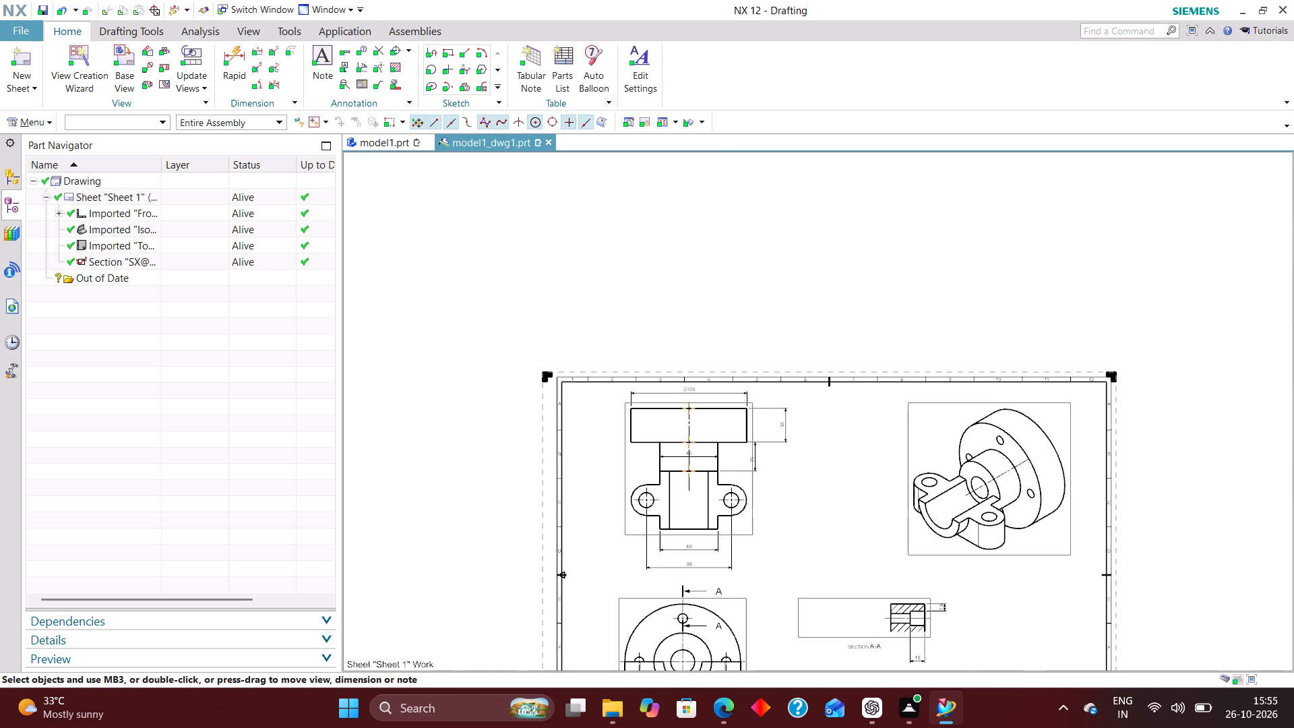
scroll(891, 525, "down", 2)
scroll(904, 590, "up", 5)
right_click_drag(806, 344, 552, 515)
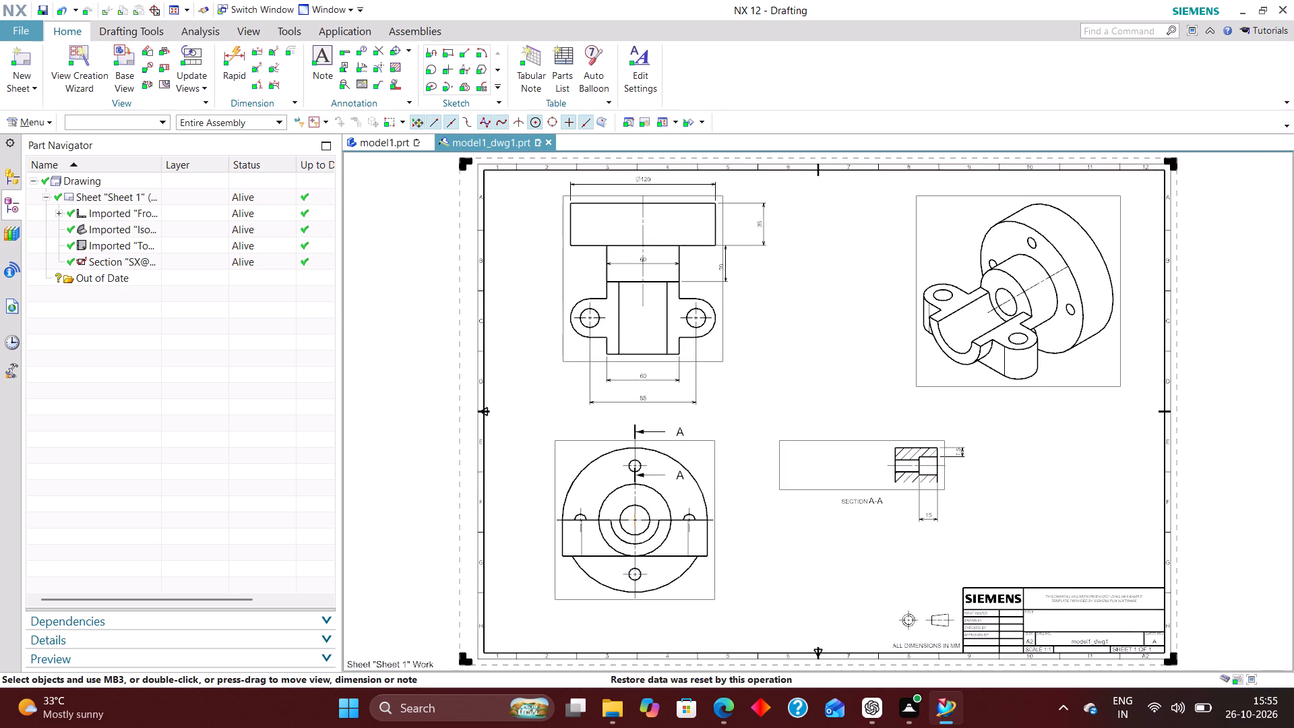
Add a Radial dimension to the outer hub circle in the front view, placing it up and to the right, outside the view.
scroll(623, 516, "up", 3)
scroll(623, 517, "down", 2)
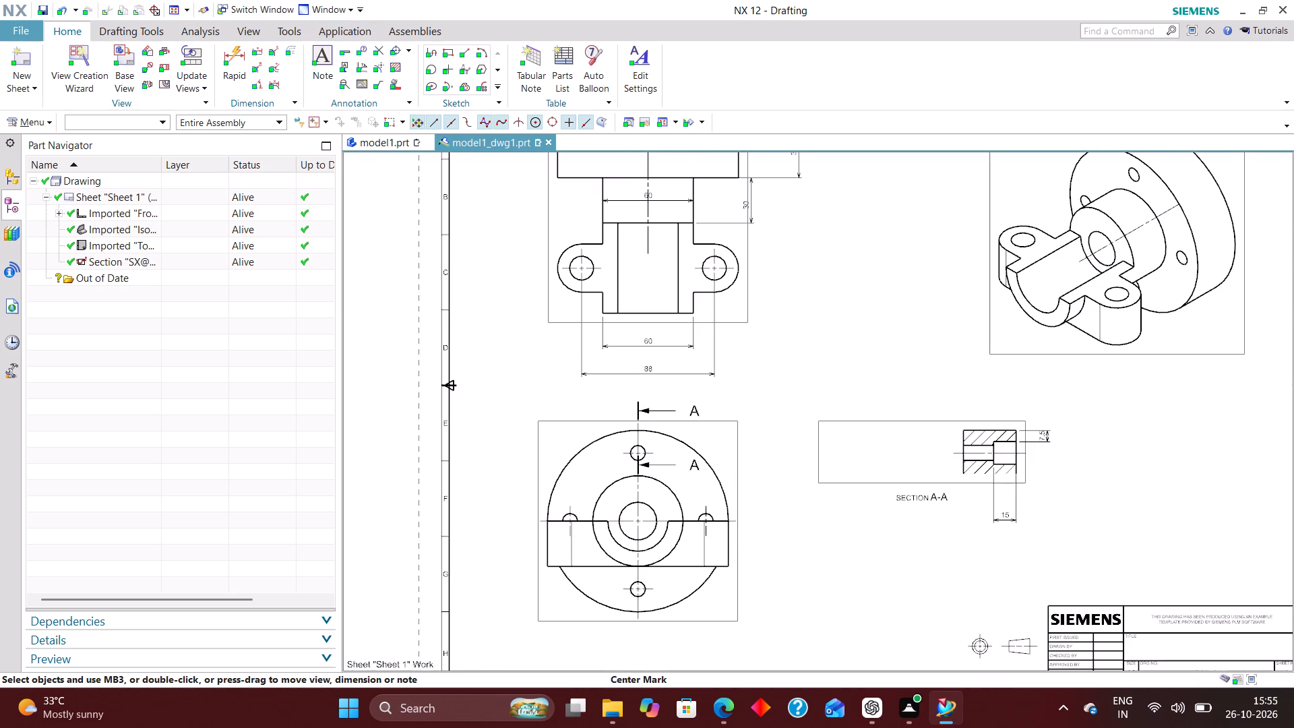
left_click(238, 52)
left_click(386, 210)
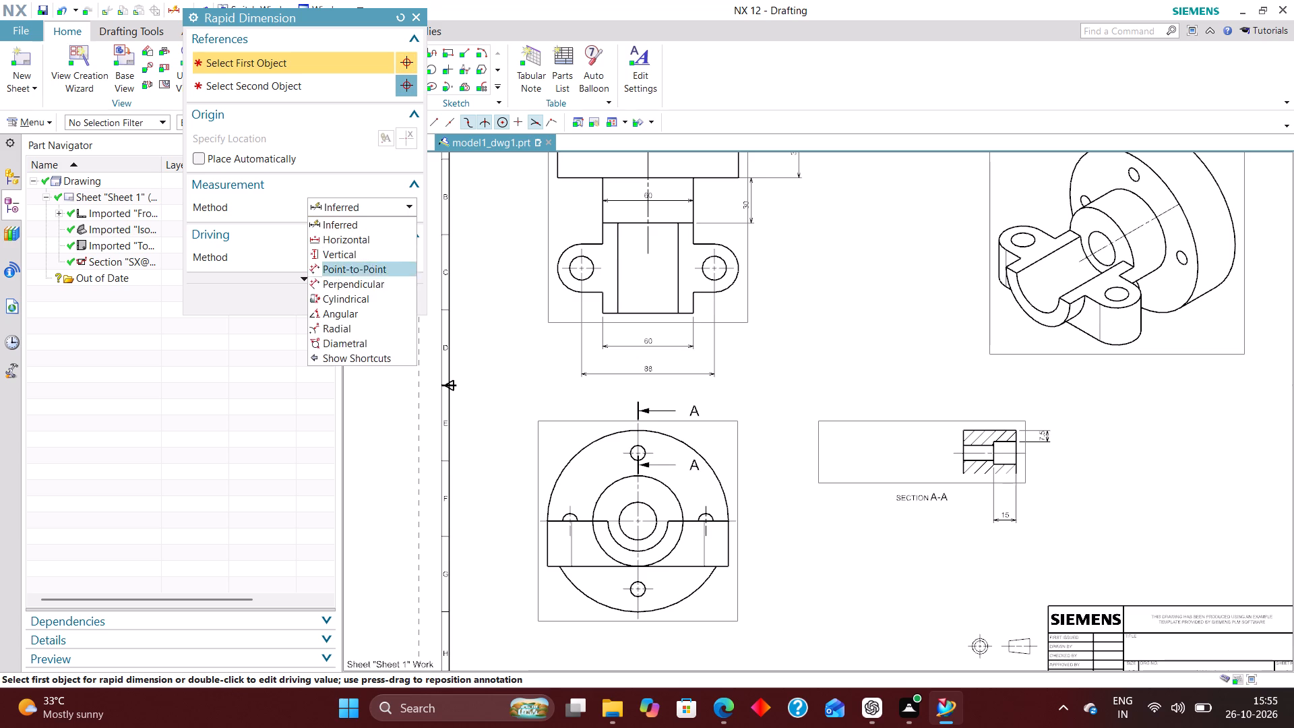
left_click(364, 323)
scroll(701, 487, "up", 3)
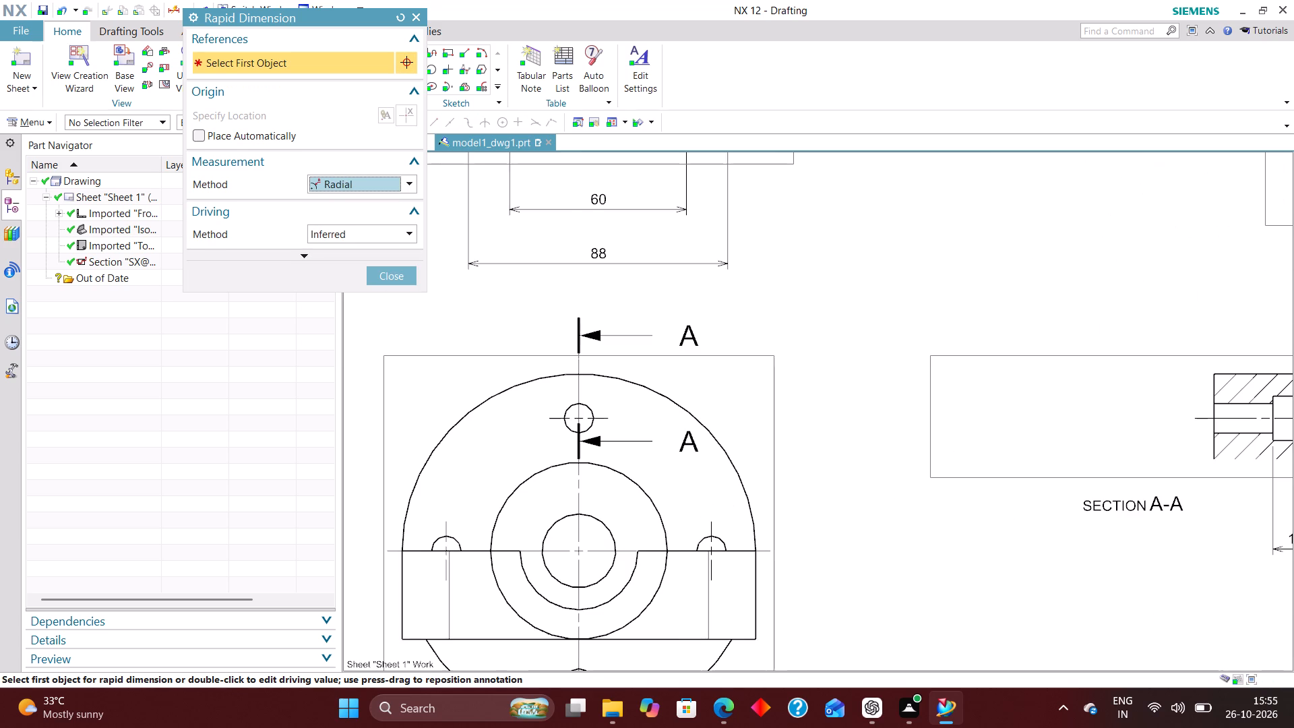
left_click(658, 514)
left_click(807, 437)
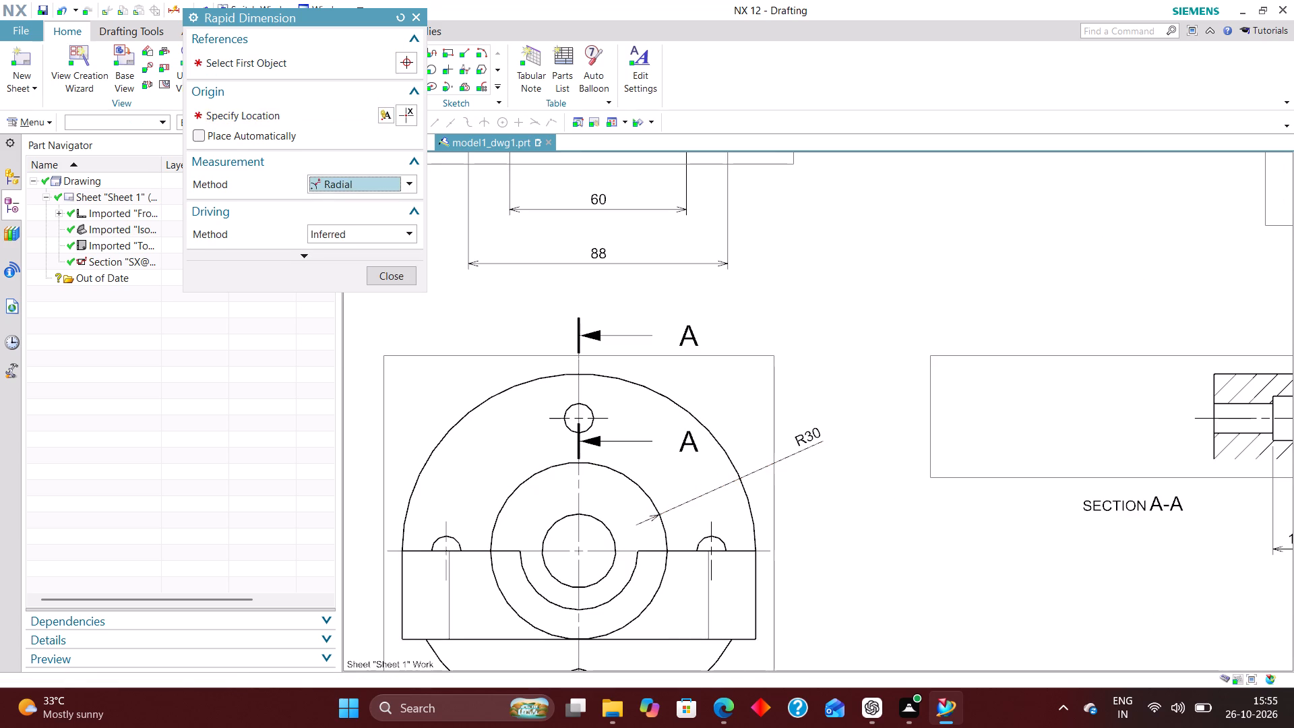
Add a Radial dimension to the hub's lower outer arc in the front view, placing it below and to the right of the view.
left_click(627, 617)
scroll(723, 568, "down", 4)
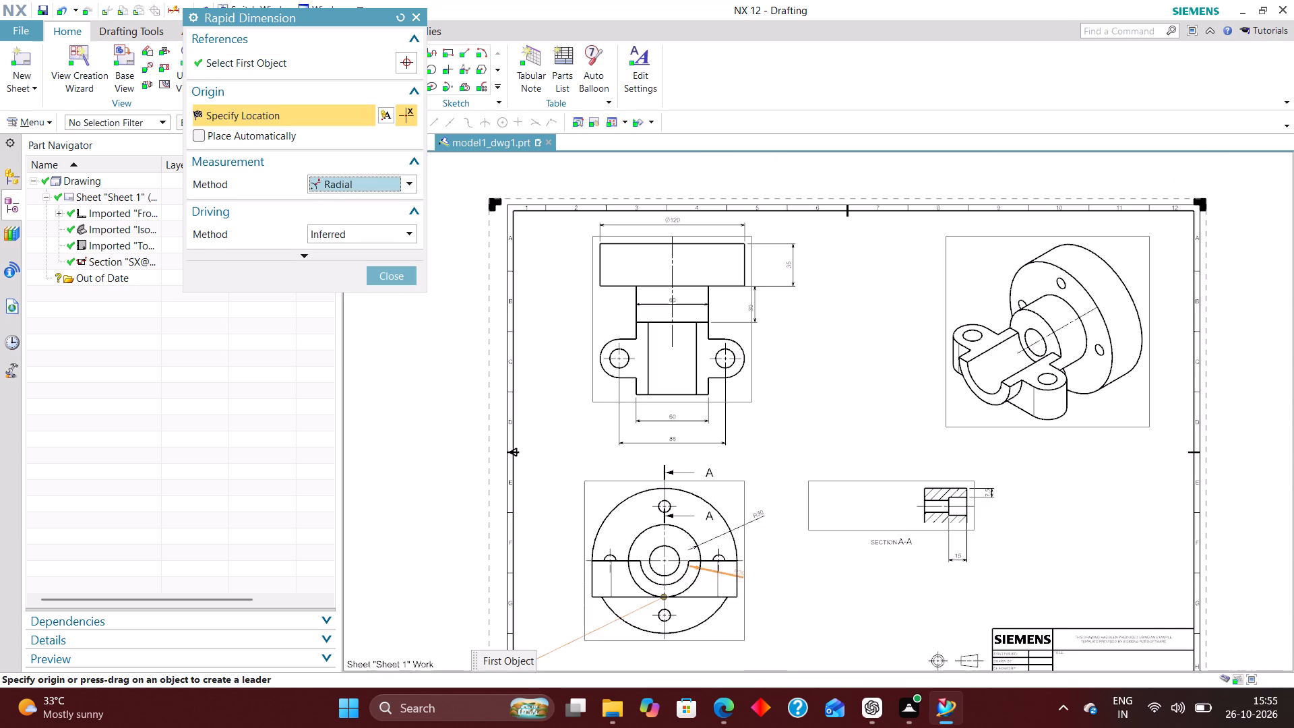
left_click(772, 622)
scroll(639, 584, "up", 5)
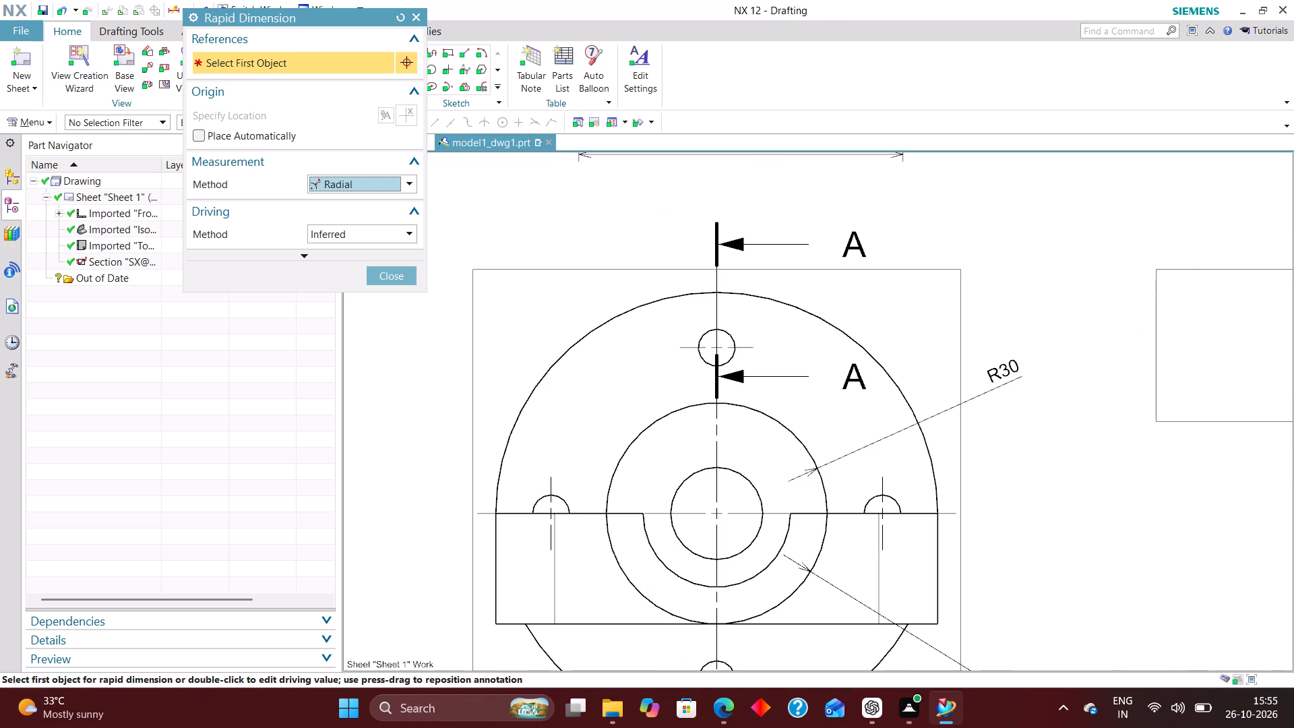
Add a Radial dimension to the hub's inner semicircular recess arc in the front view, placing it below and to the left of the view.
left_click(680, 576)
scroll(680, 577, "down", 6)
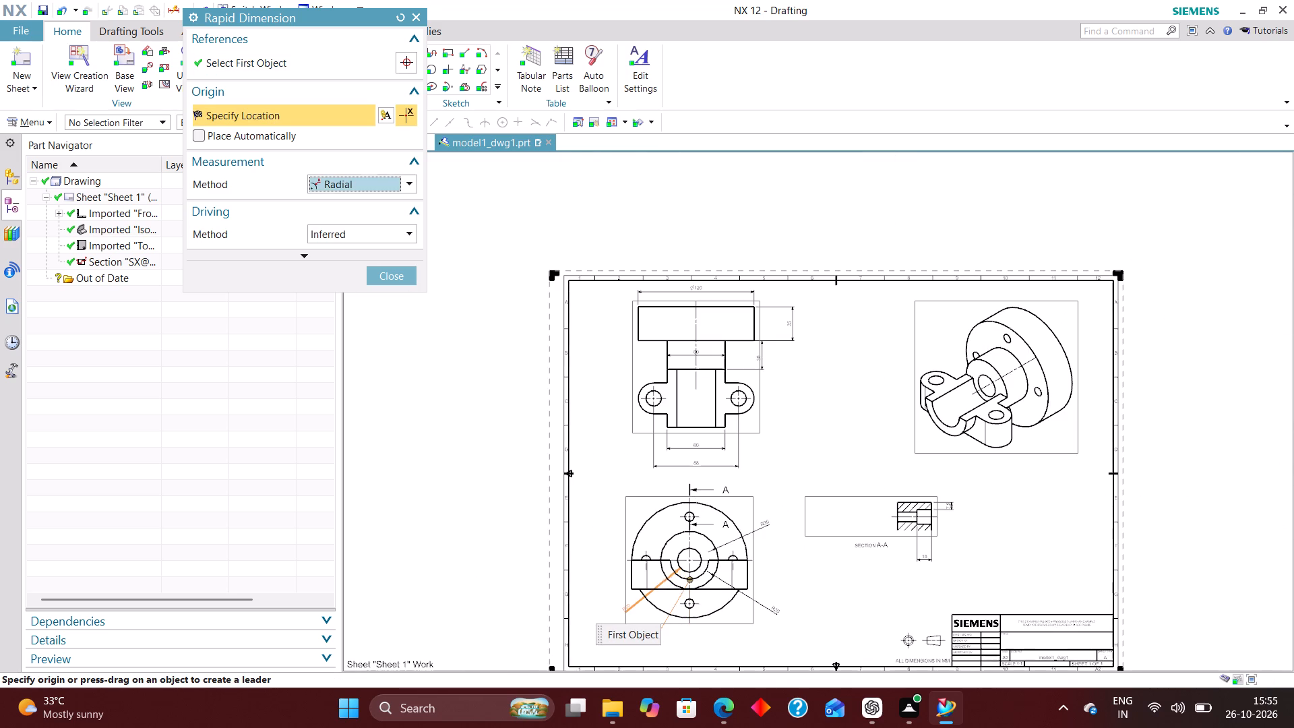
scroll(603, 611, "up", 7)
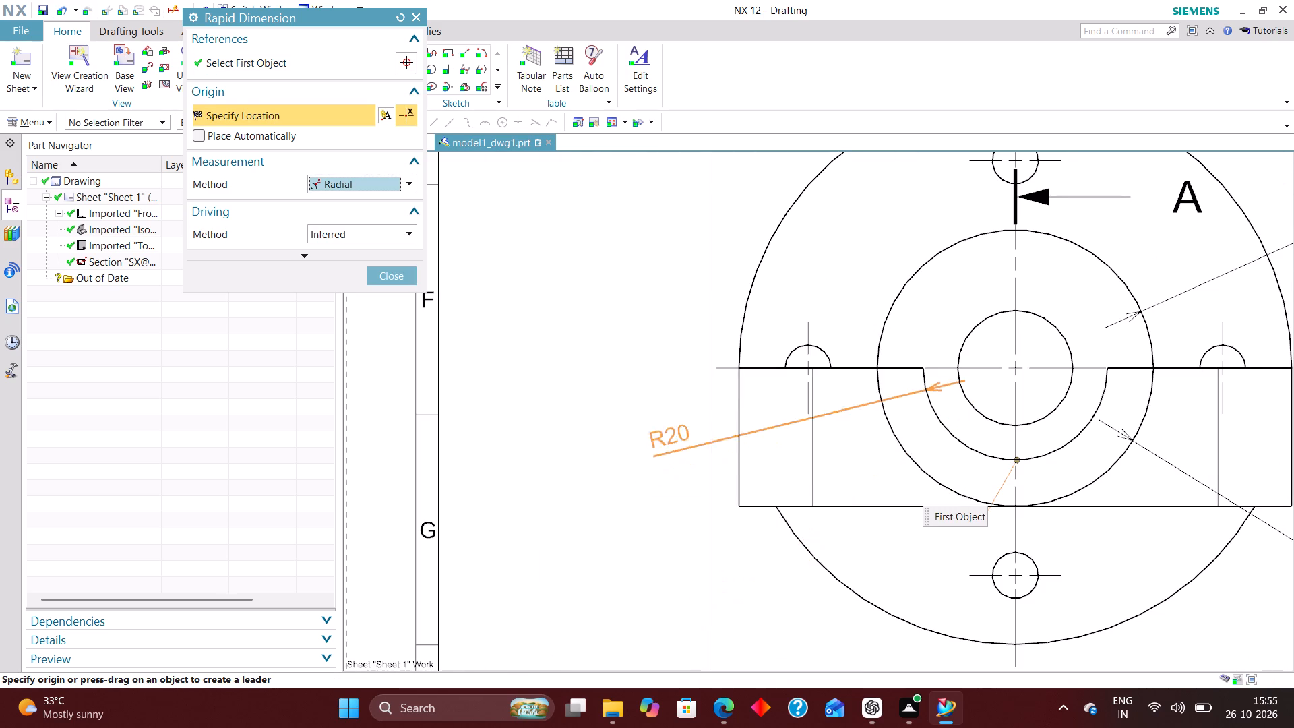
left_click(671, 619)
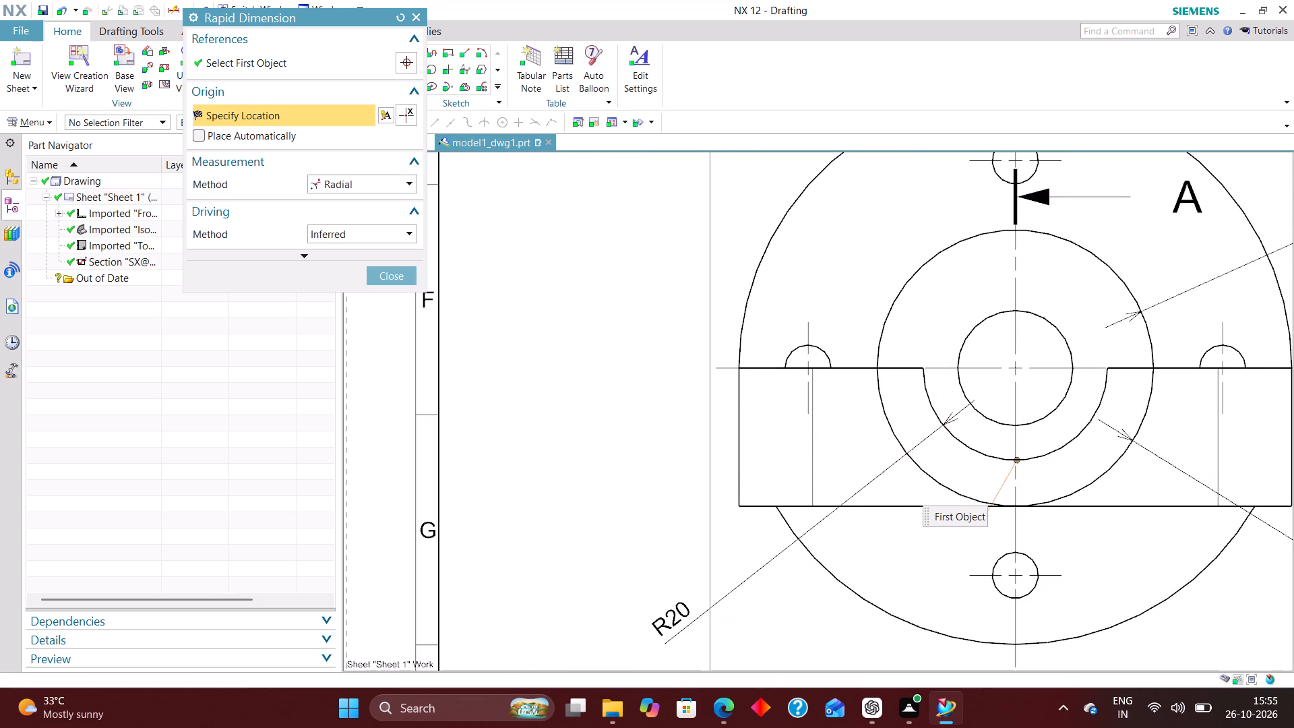
Dimension the overall width of the rectangular block in the front view with the Inferred method, placing it centred below the view.
scroll(609, 538, "down", 6)
scroll(816, 551, "up", 2)
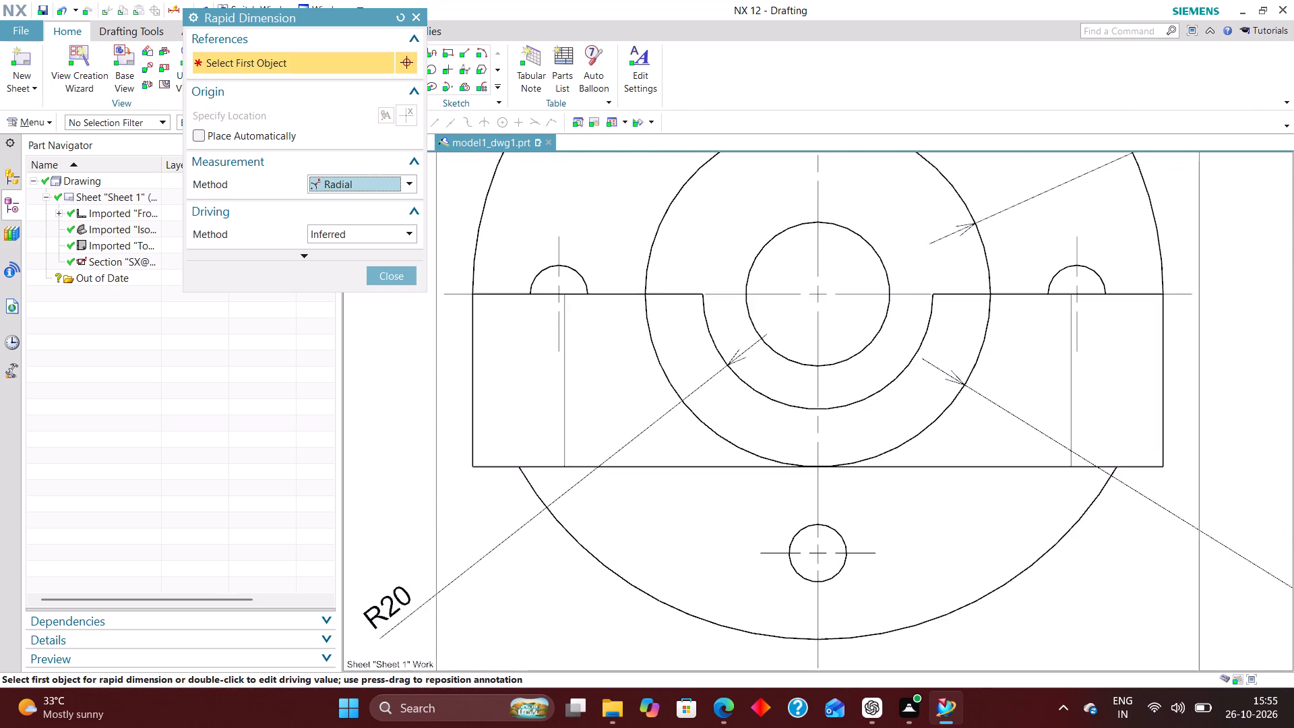
scroll(816, 567, "up", 3)
scroll(710, 576, "down", 7)
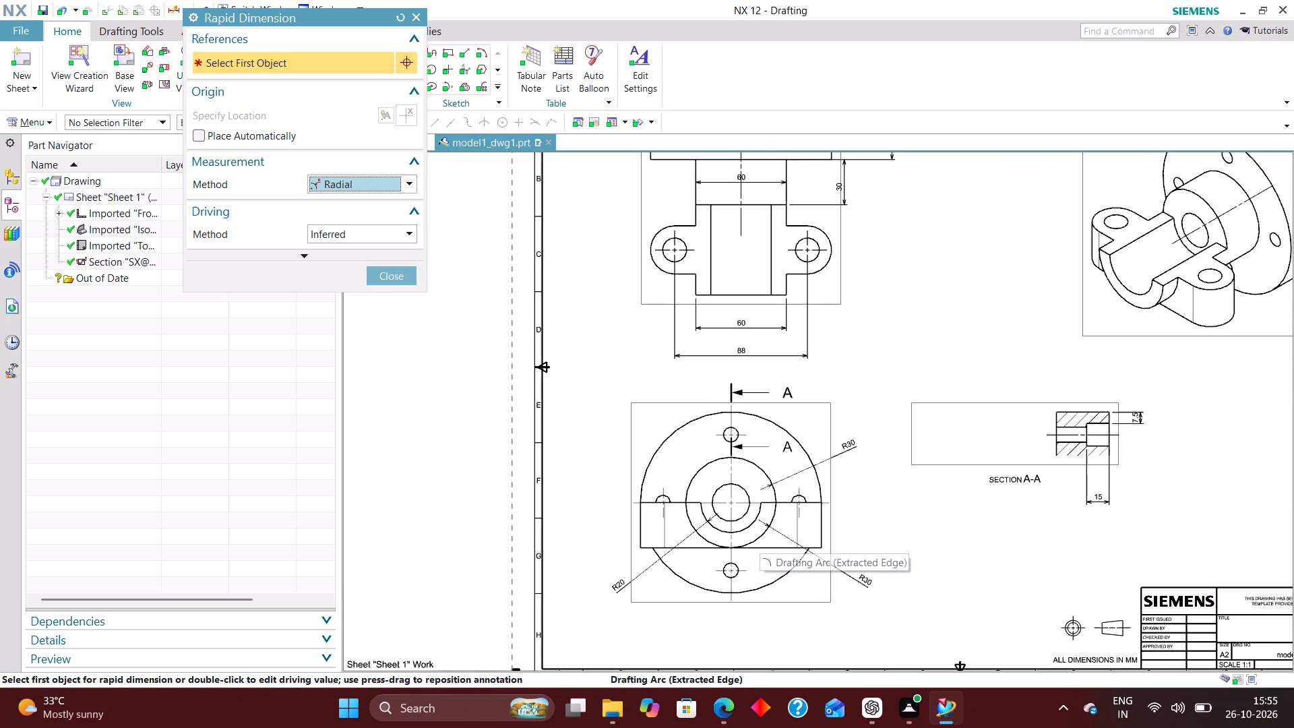
left_click(405, 186)
left_click(402, 198)
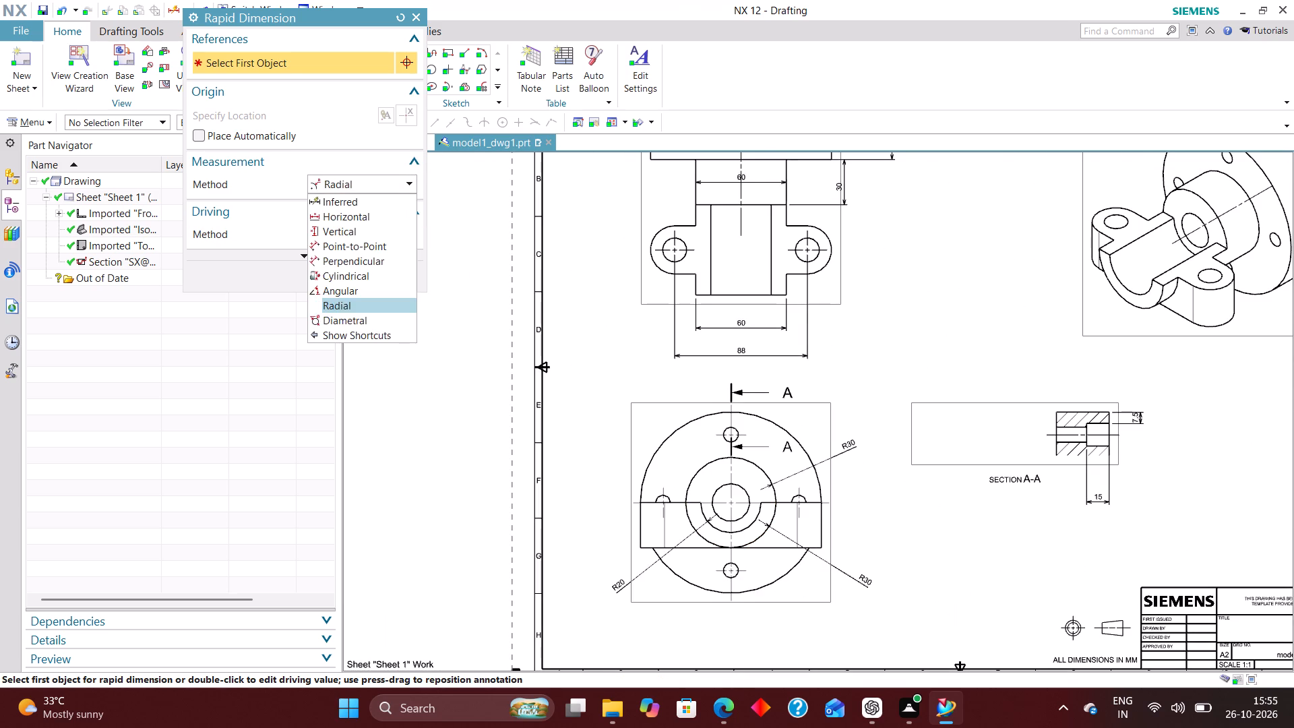
left_click(643, 553)
left_click(824, 554)
scroll(803, 571, "down", 1)
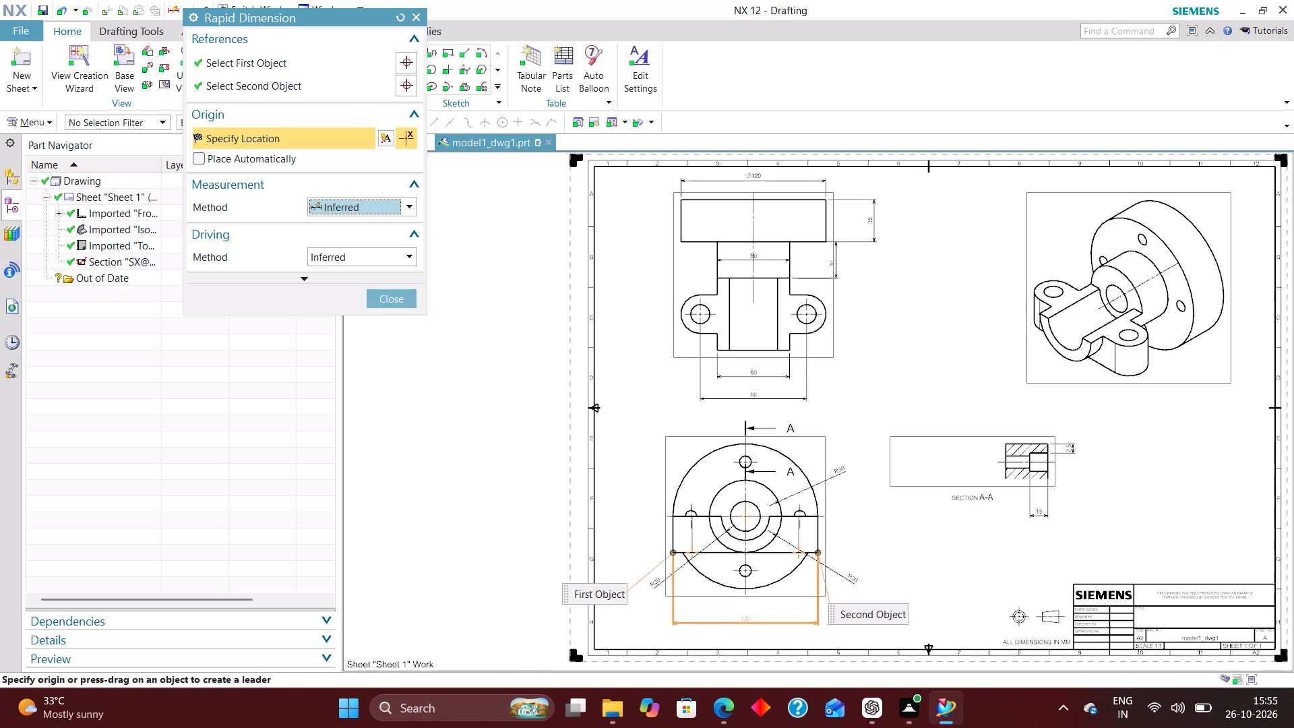
left_click(756, 613)
scroll(766, 568, "up", 6)
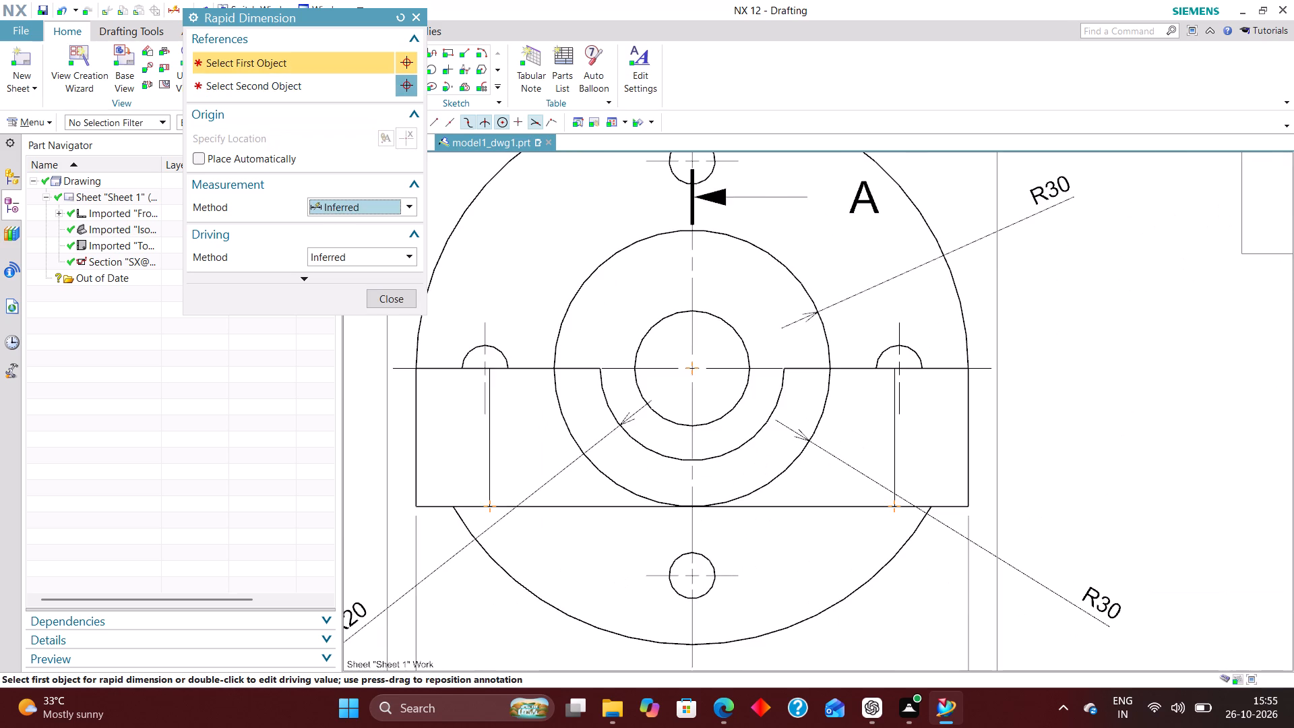
scroll(765, 564, "down", 4)
scroll(764, 599, "up", 3)
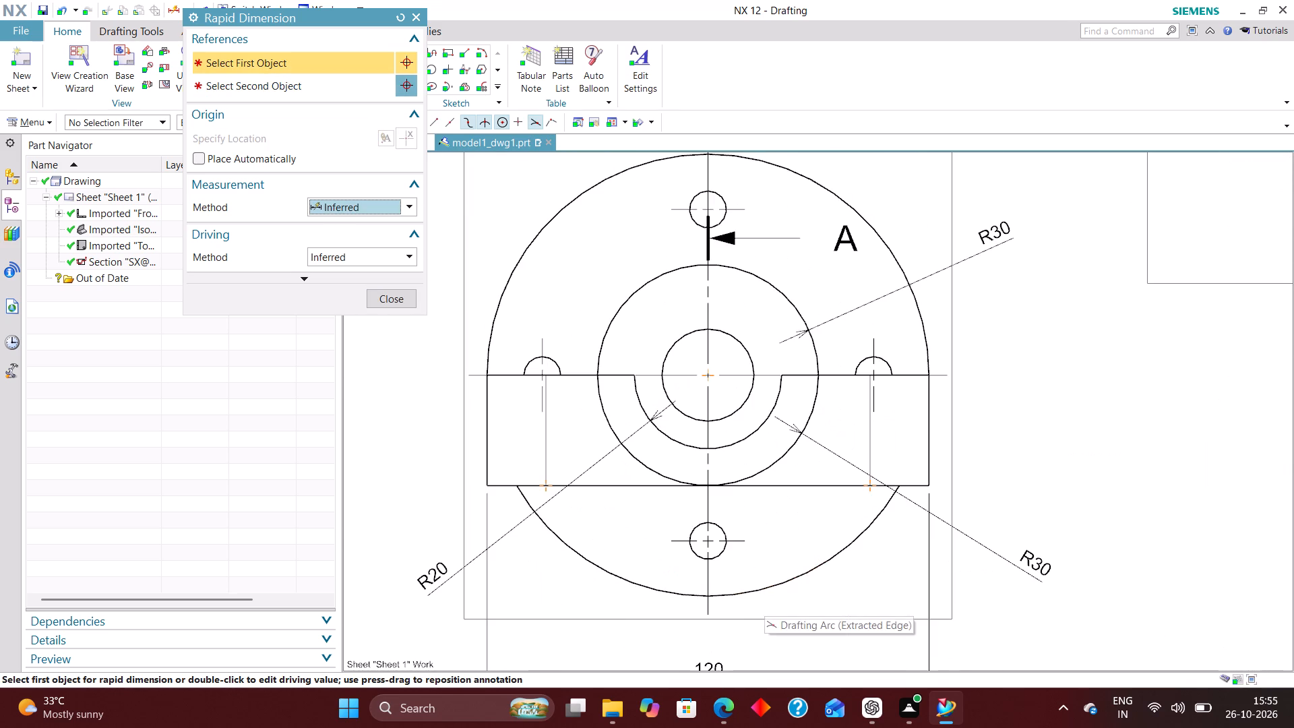
scroll(732, 596, "down", 3)
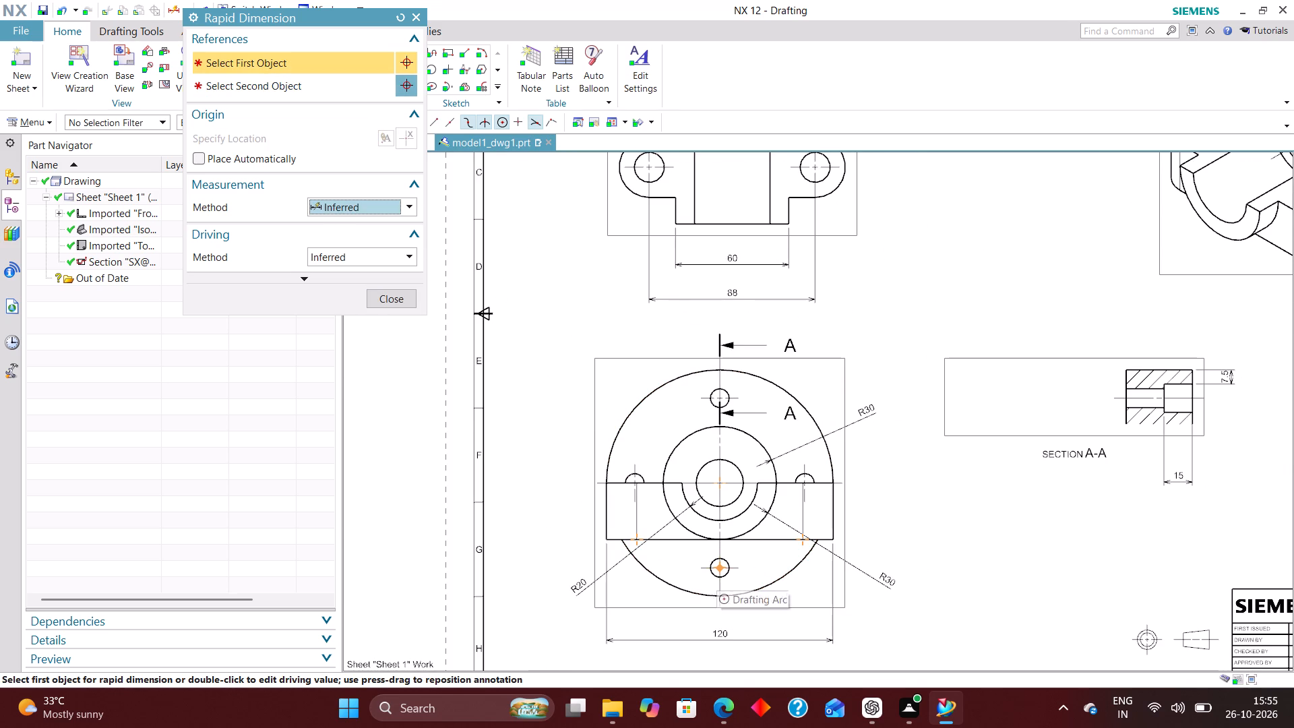
scroll(676, 559, "down", 1)
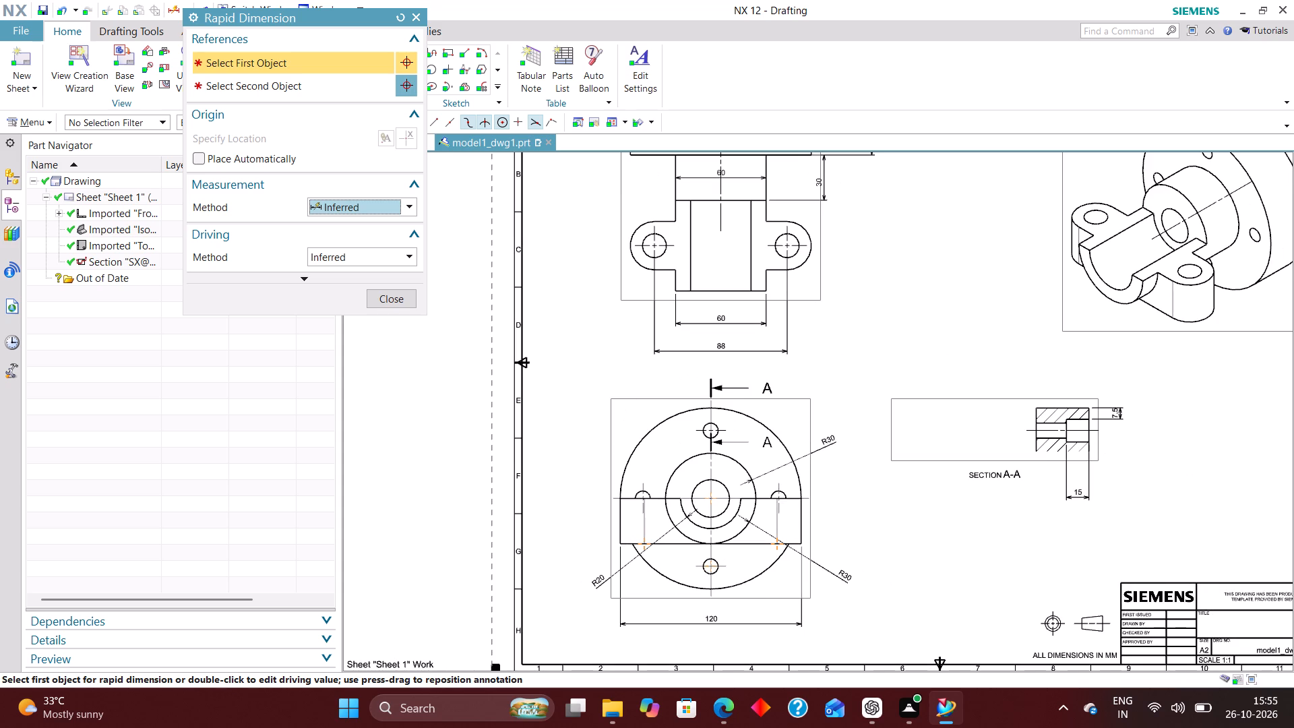
left_click(401, 301)
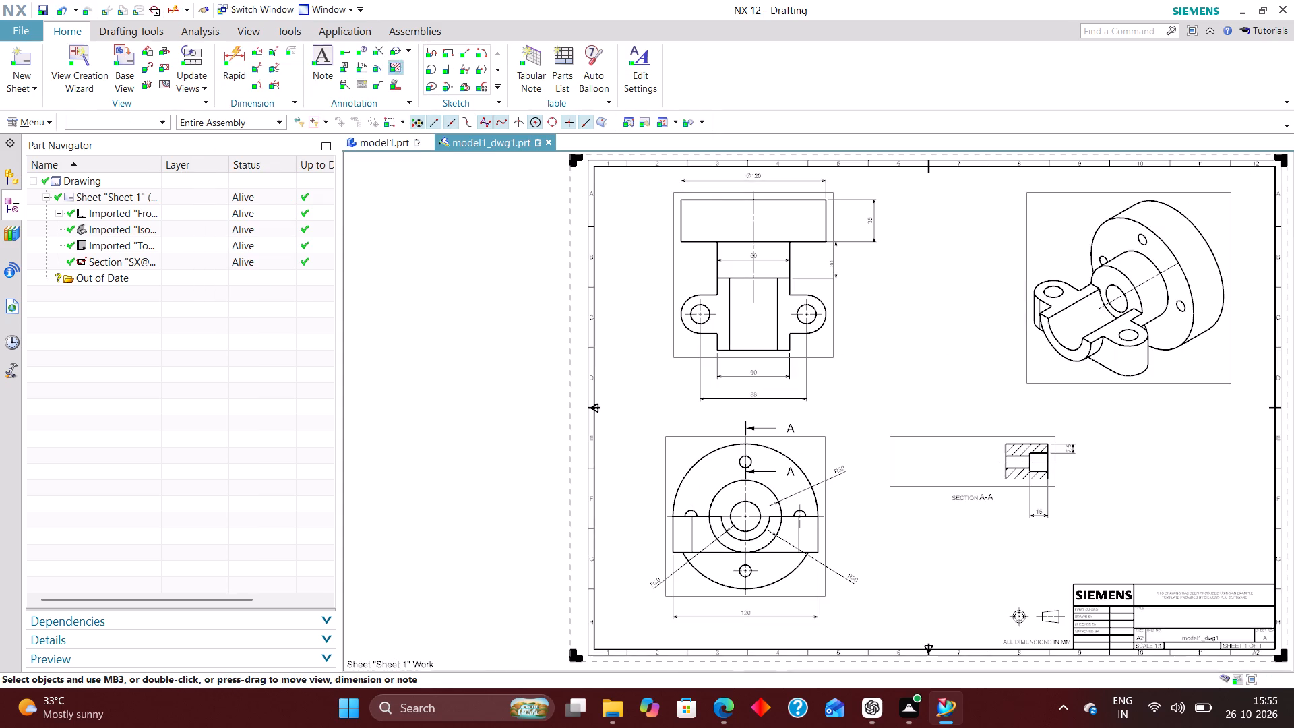
Add a full-circle Circular Centerline through the centres of the upper, right and lower flange holes in the front view.
left_click(408, 55)
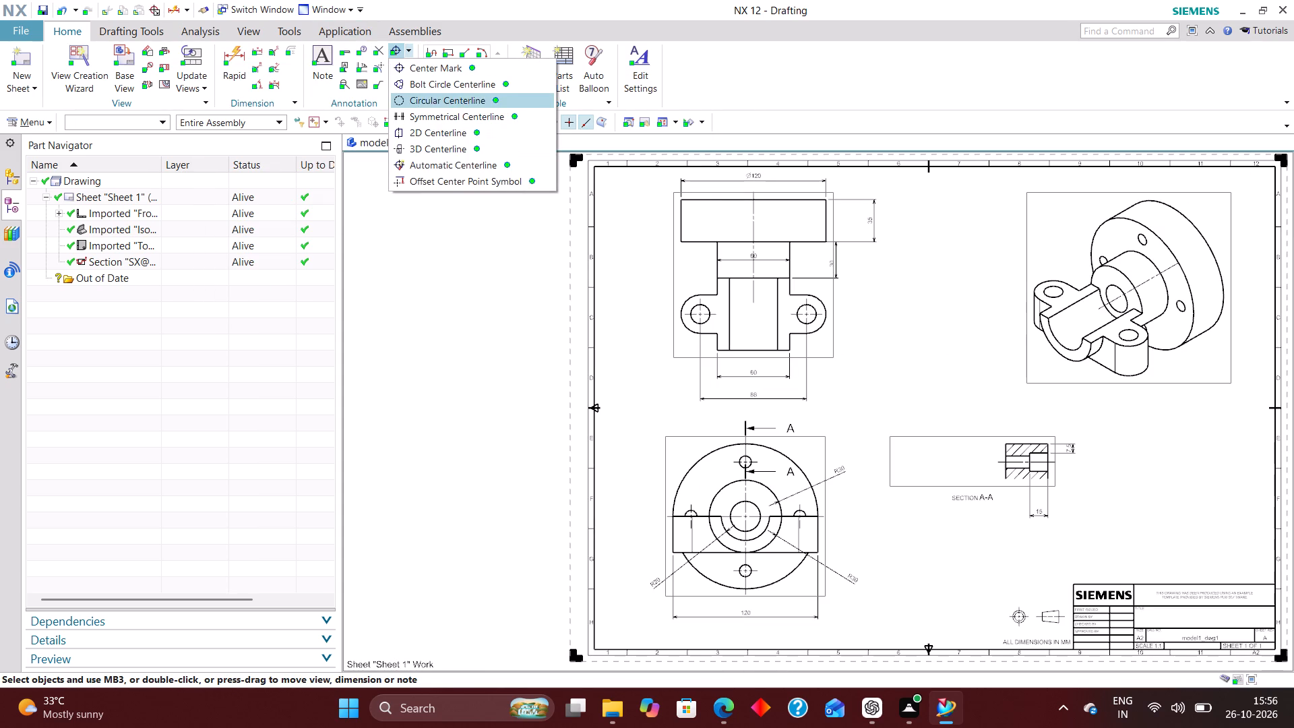
left_click(439, 106)
scroll(796, 499, "up", 4)
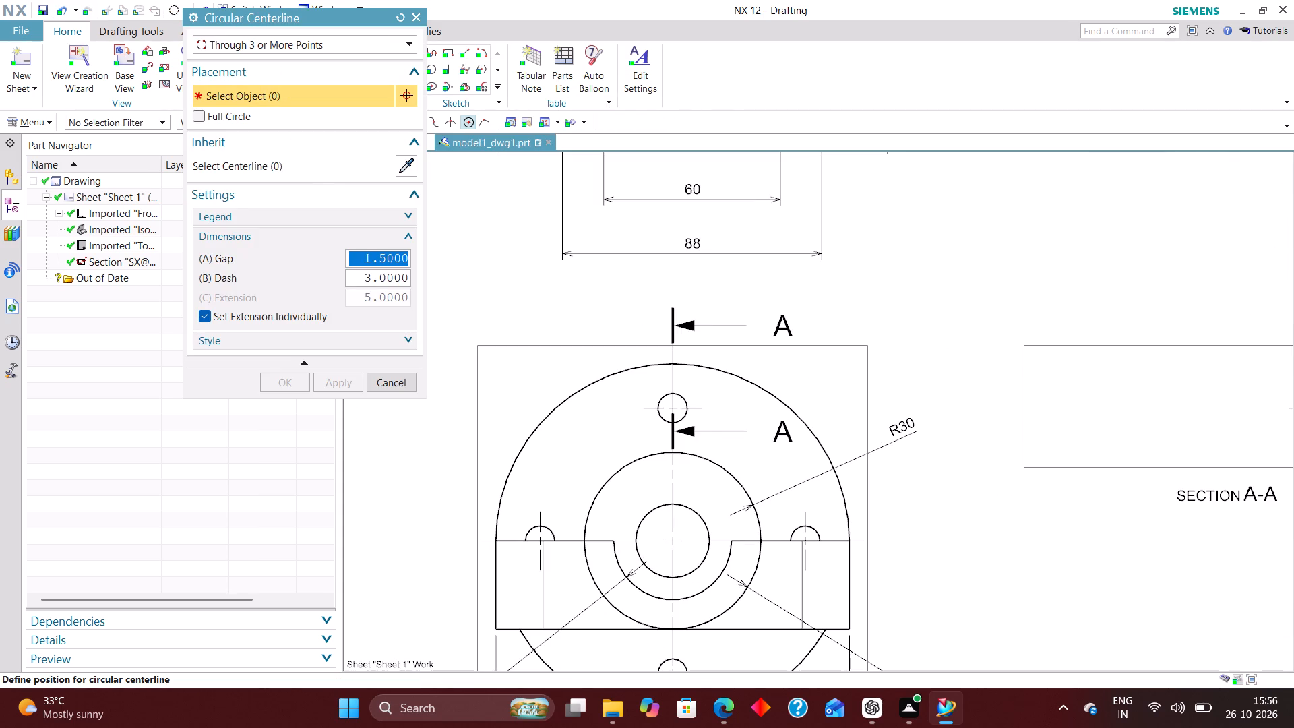
left_click(688, 400)
left_click(815, 526)
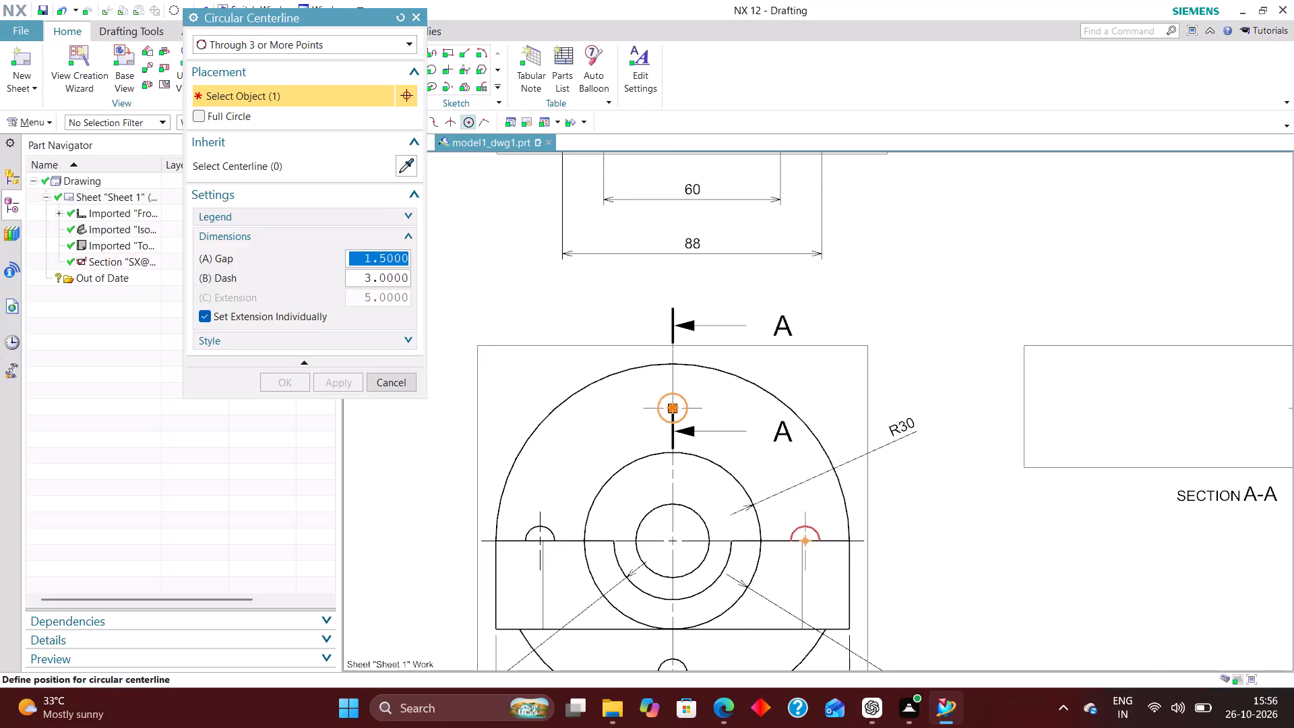
scroll(814, 499, "down", 3)
scroll(731, 590, "up", 5)
left_click(778, 566)
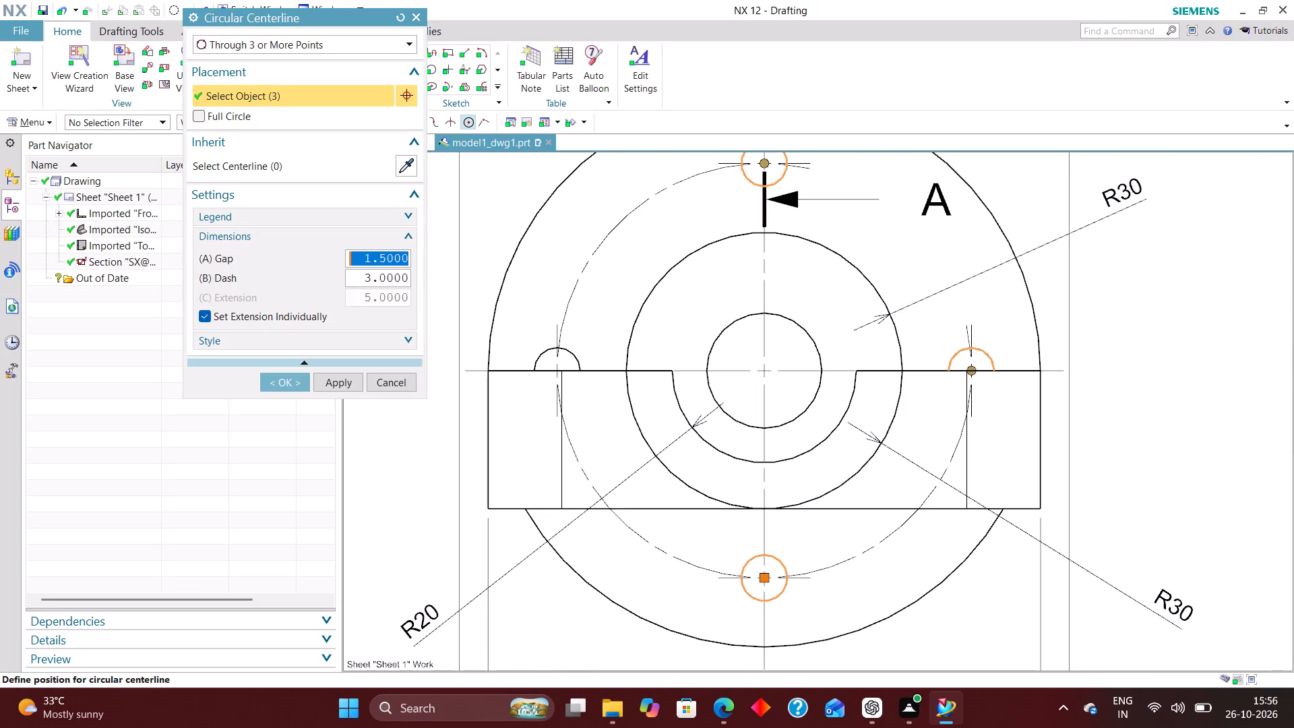
left_click(206, 117)
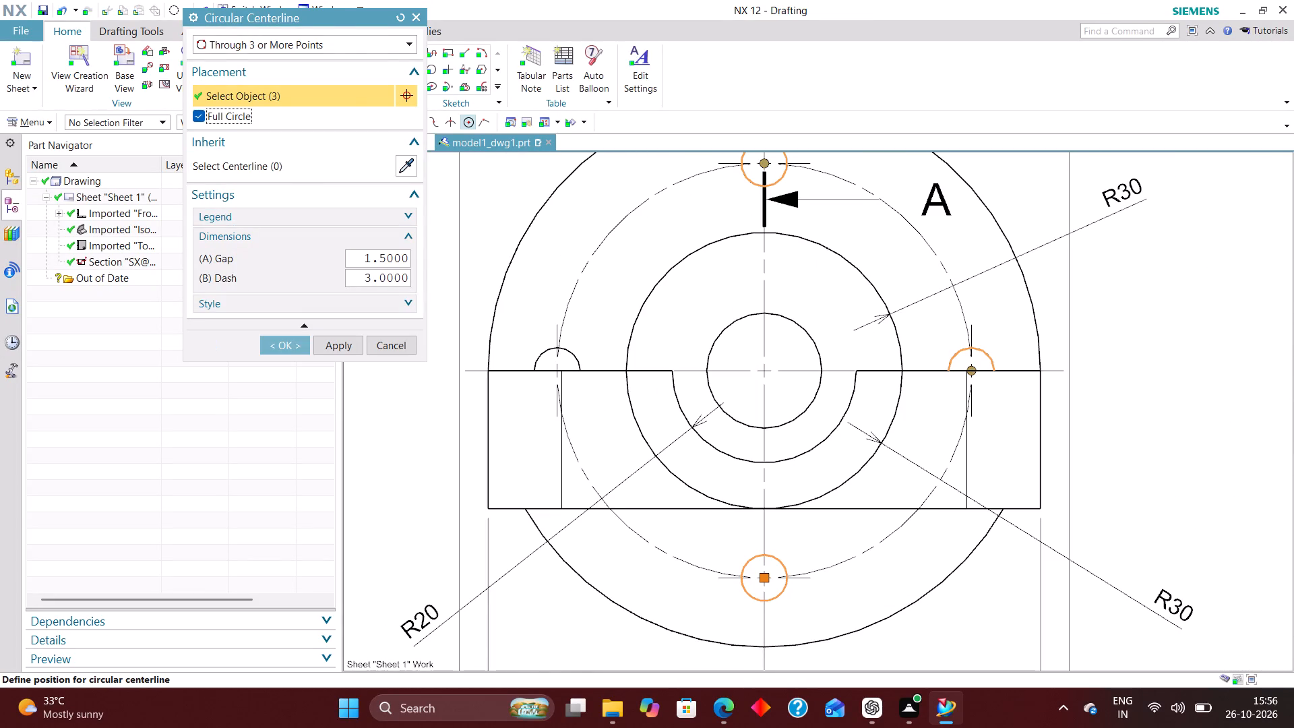
left_click(288, 344)
Add a Diametral dimension to the flange holes' circular centerline in the front view, placing it near the flange's upper-right edge.
scroll(452, 473, "down", 2)
scroll(473, 546, "down", 2)
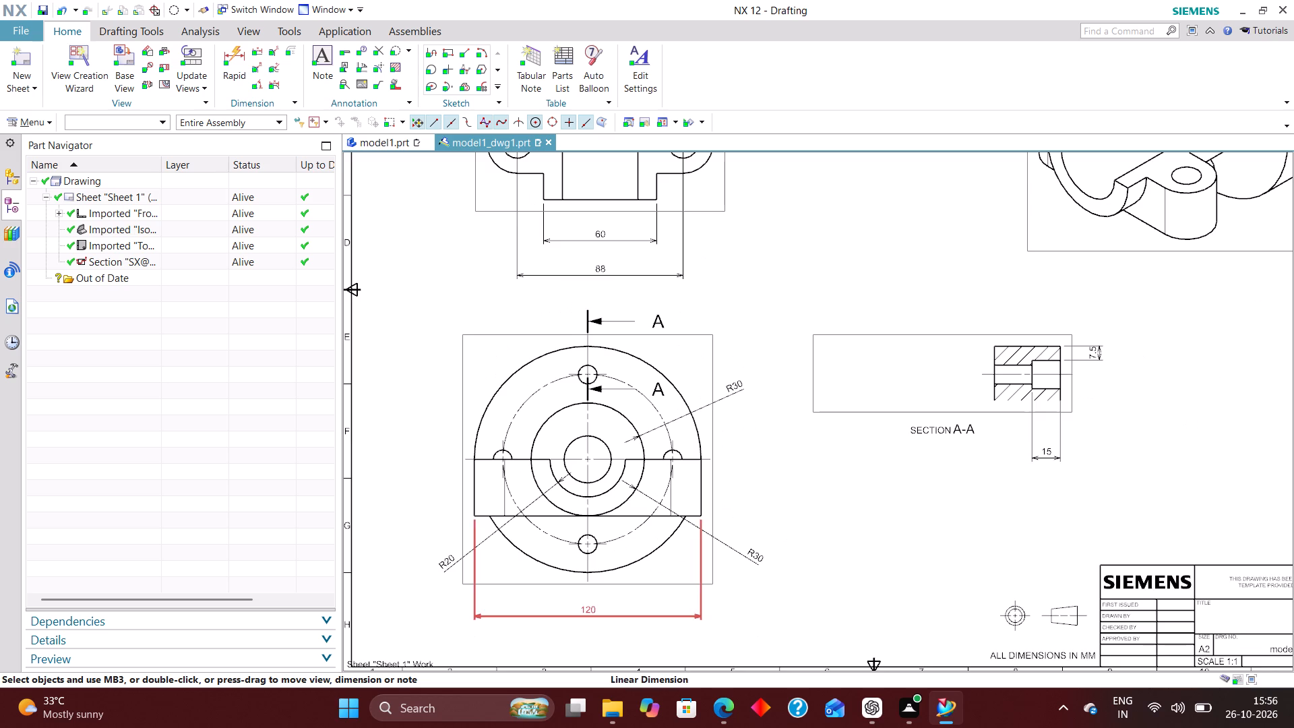
scroll(580, 547, "down", 2)
scroll(670, 497, "up", 4)
right_click_drag(803, 332, 750, 404)
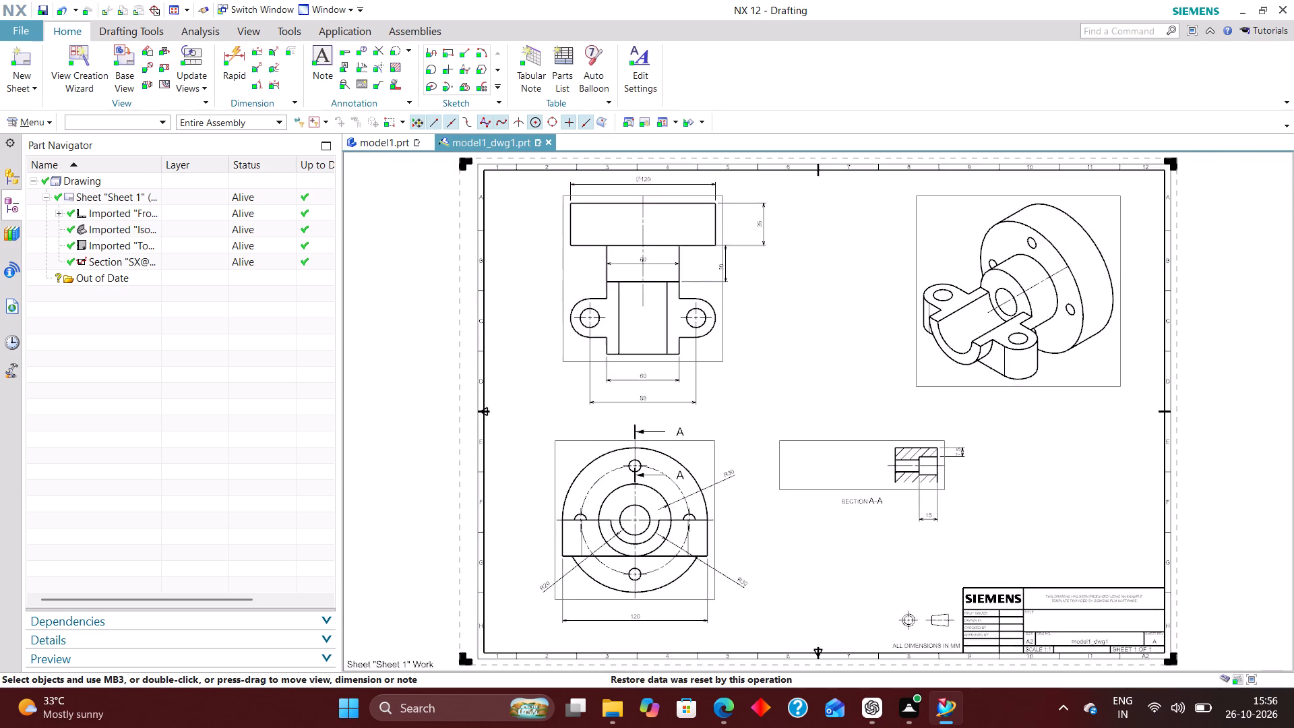
scroll(657, 469, "up", 6)
scroll(669, 436, "down", 3)
scroll(689, 504, "up", 3)
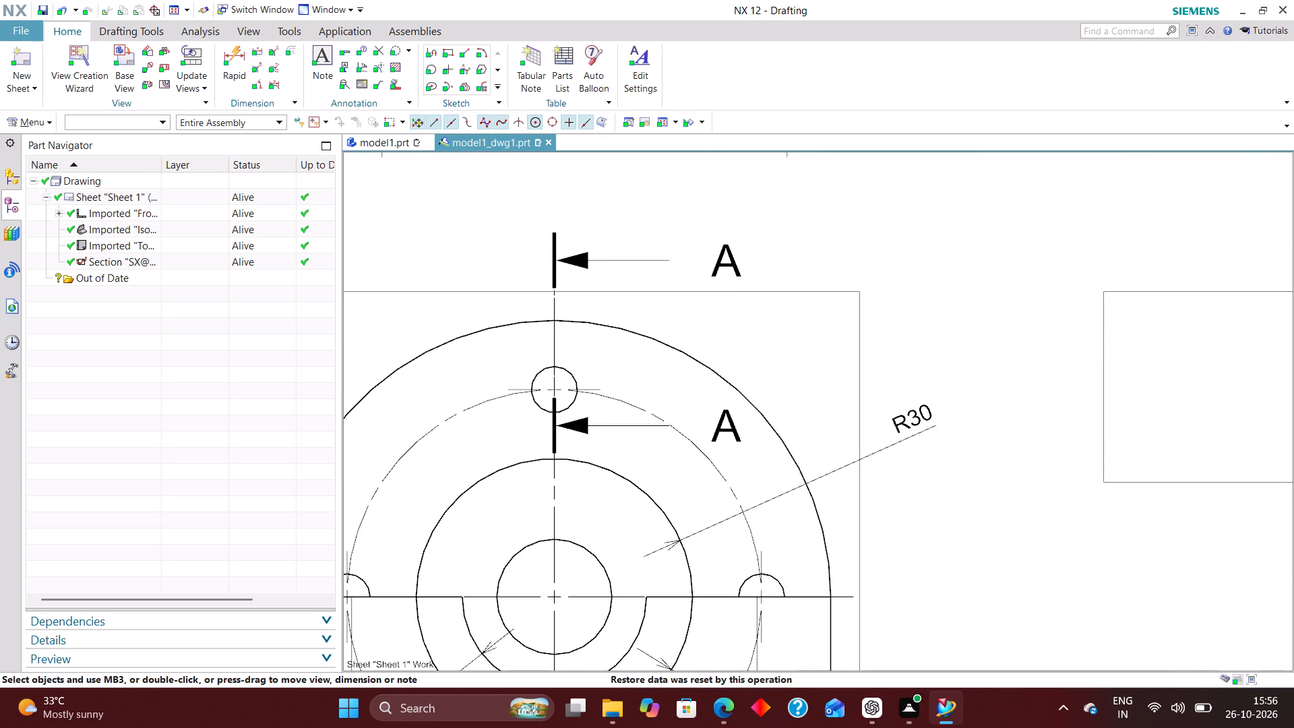
scroll(690, 435, "down", 3)
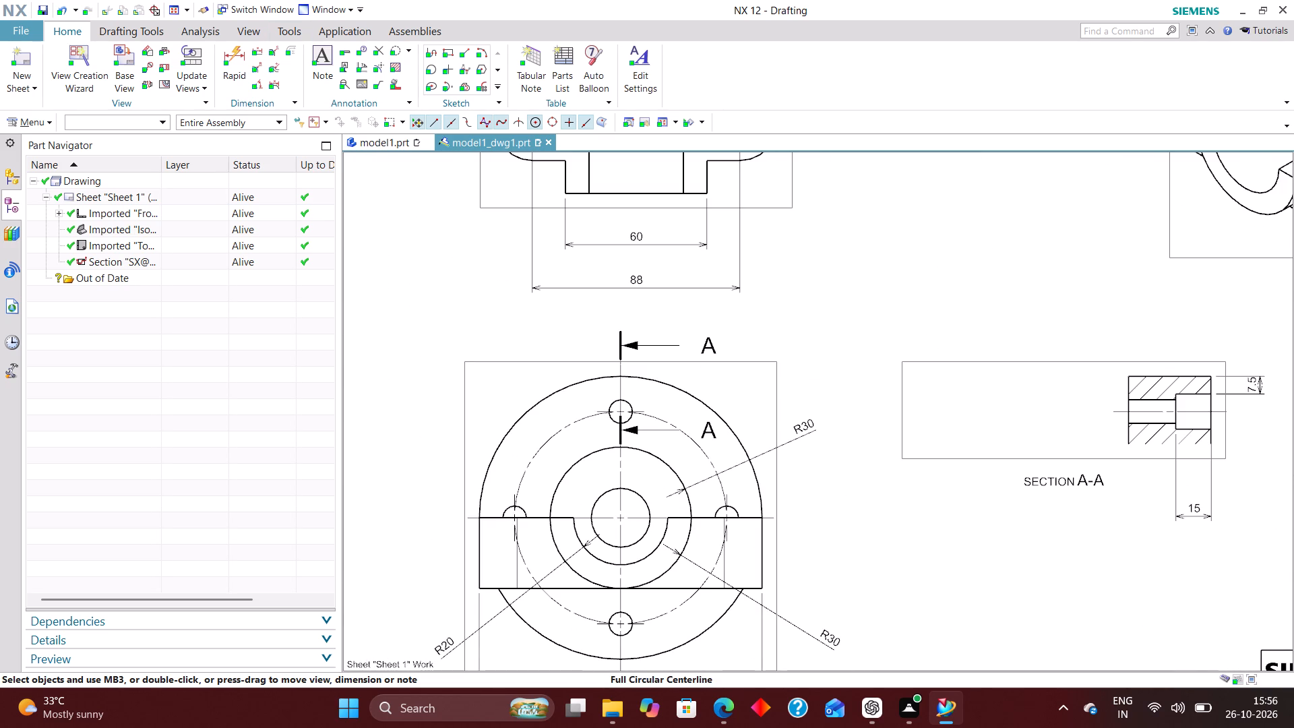
left_click(241, 54)
left_click(373, 204)
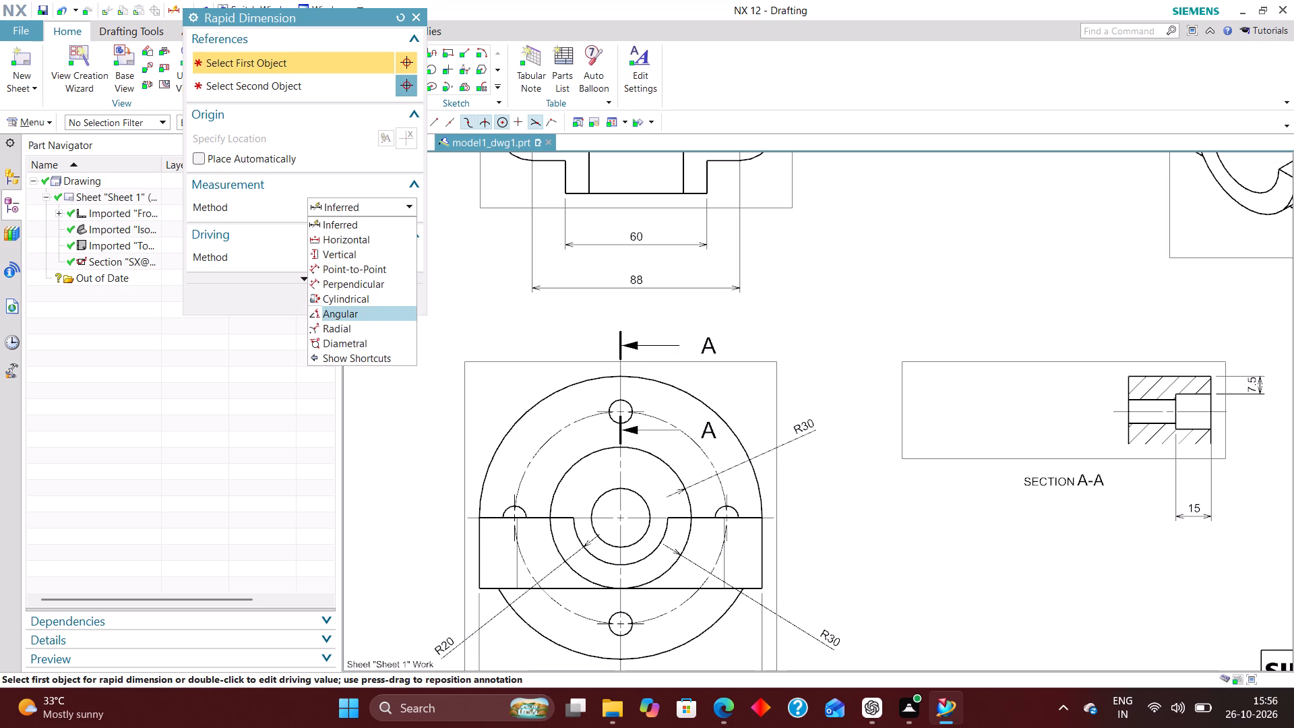
left_click(351, 338)
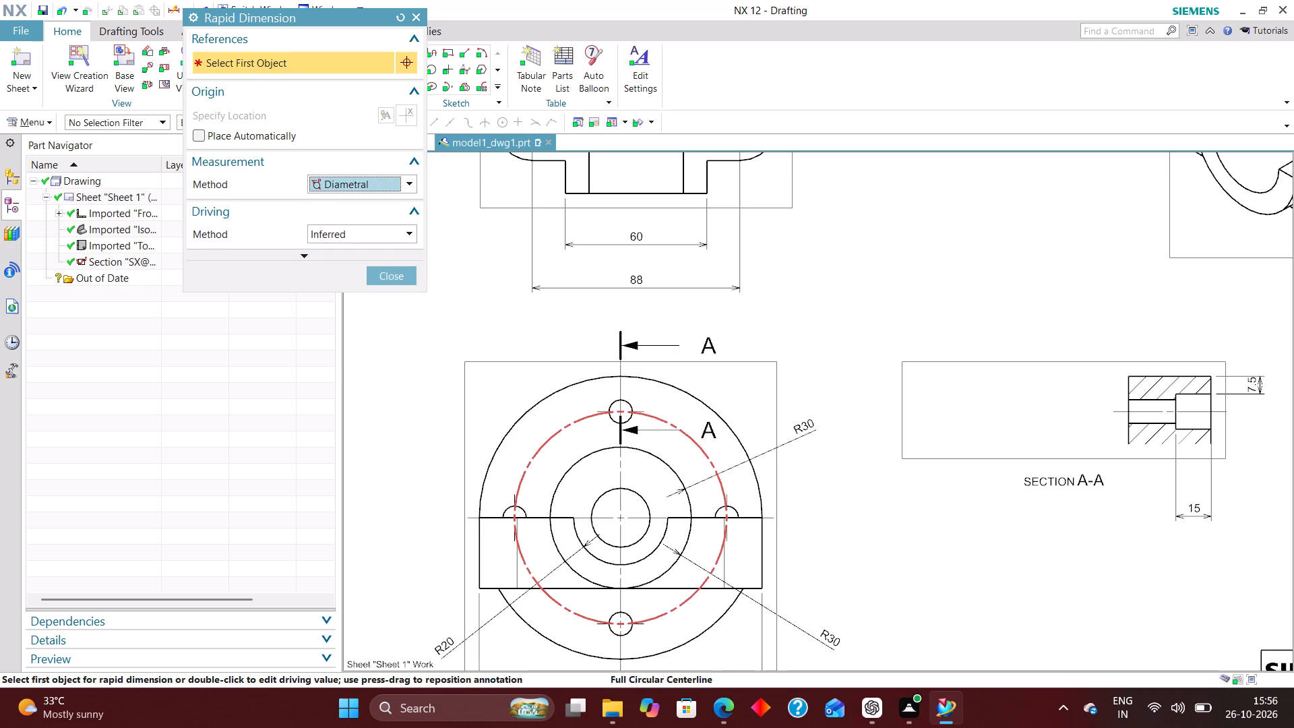
left_click(696, 452)
left_click(741, 392)
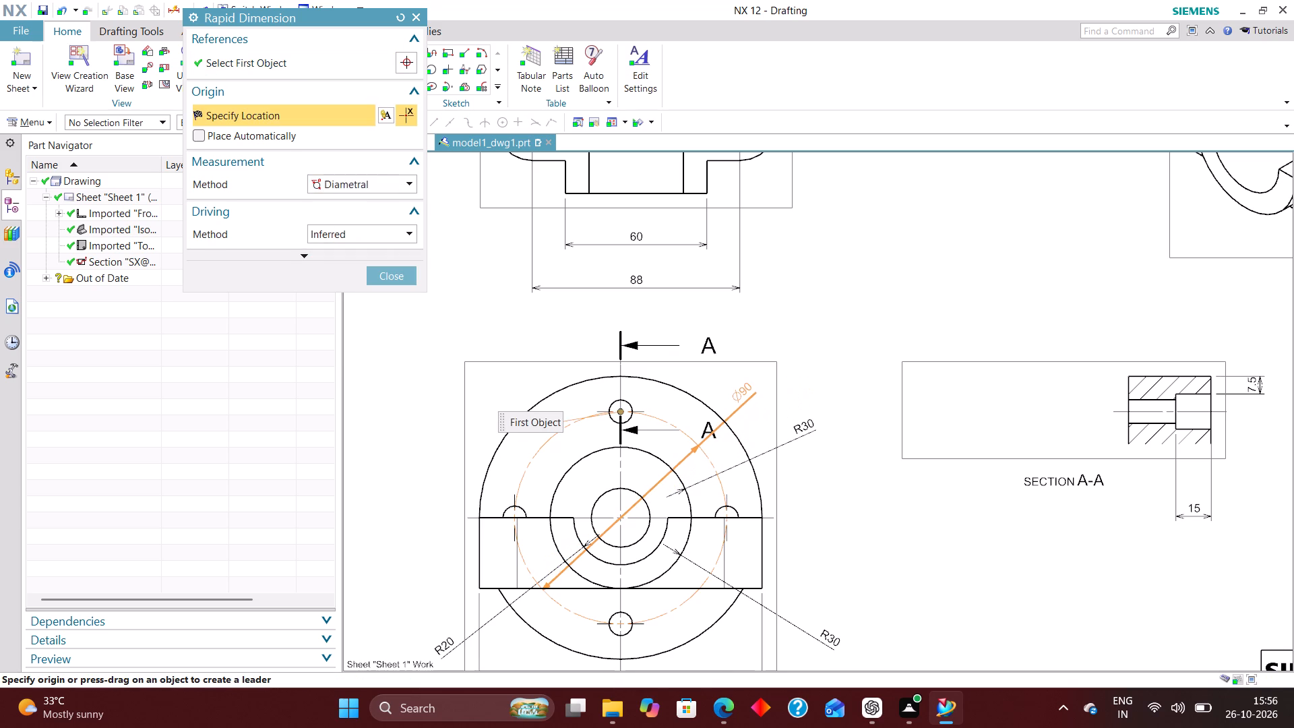
left_click(380, 268)
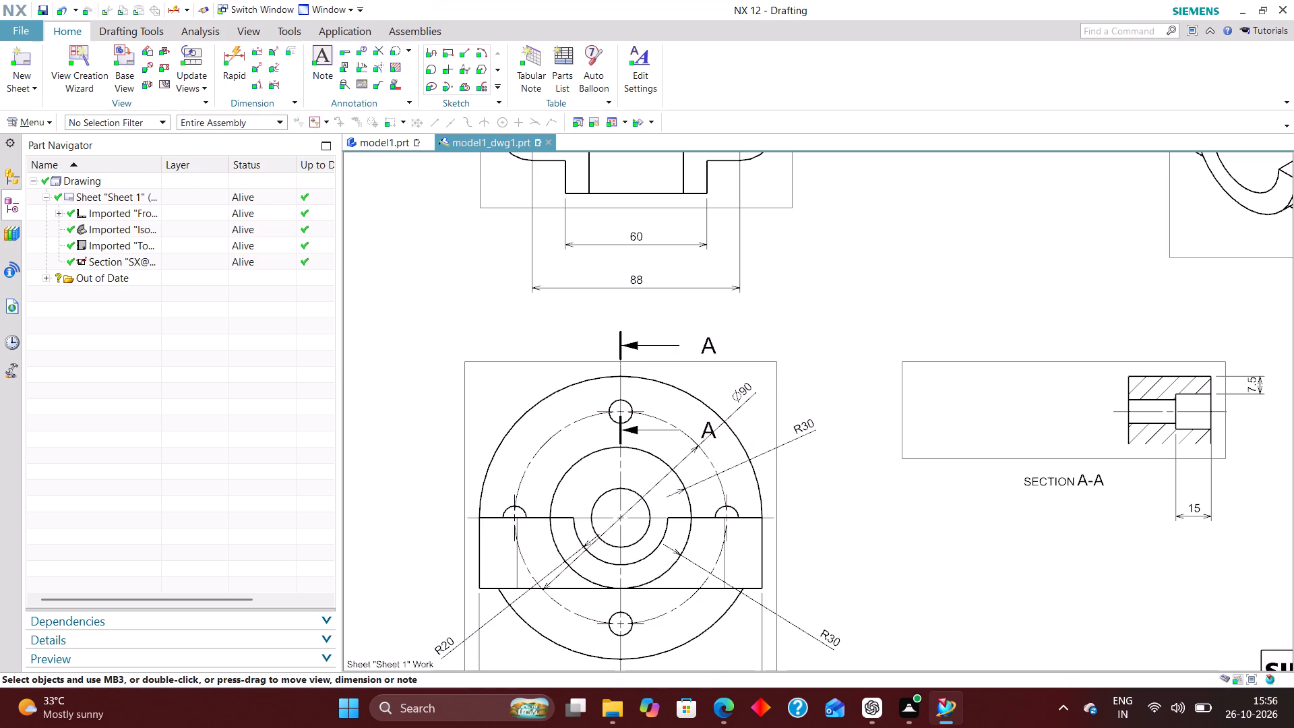
Move the bolt-circle diameter dimension in the front view to the lower right, just outside the flange outline.
scroll(507, 545, "down", 2)
scroll(514, 640, "up", 2)
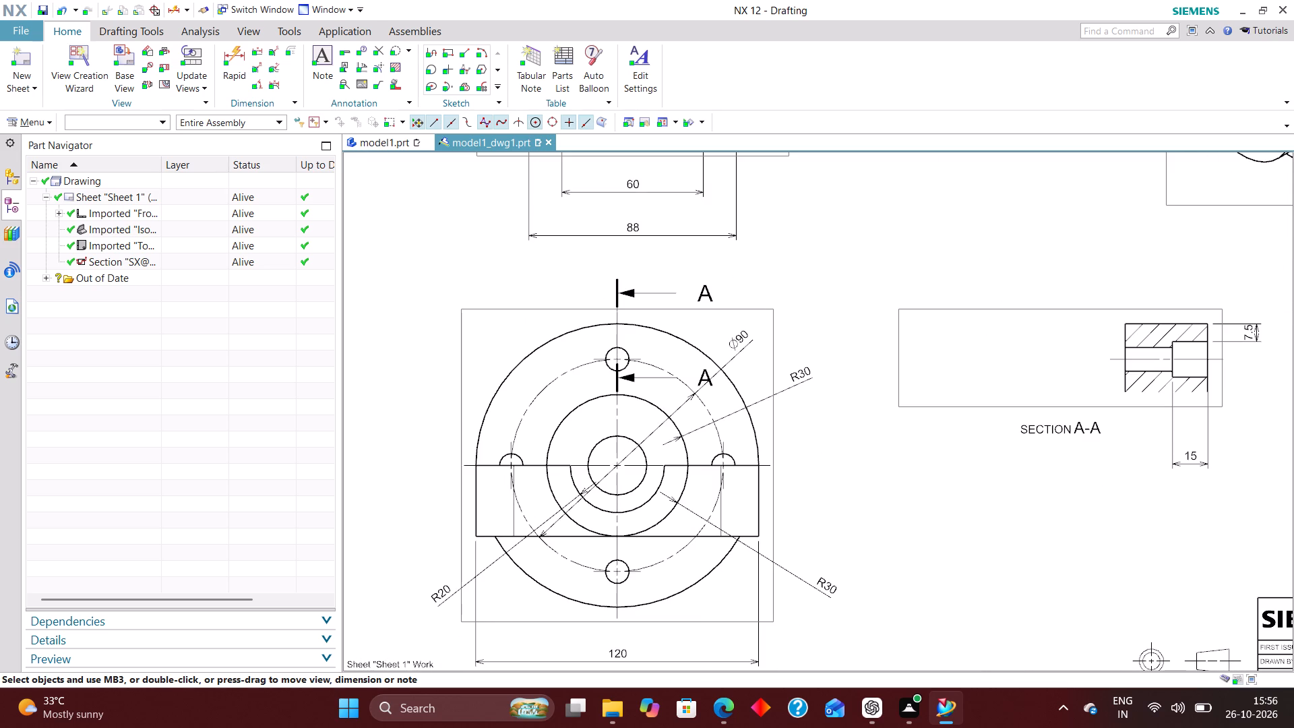
left_click_drag(741, 341, 702, 605)
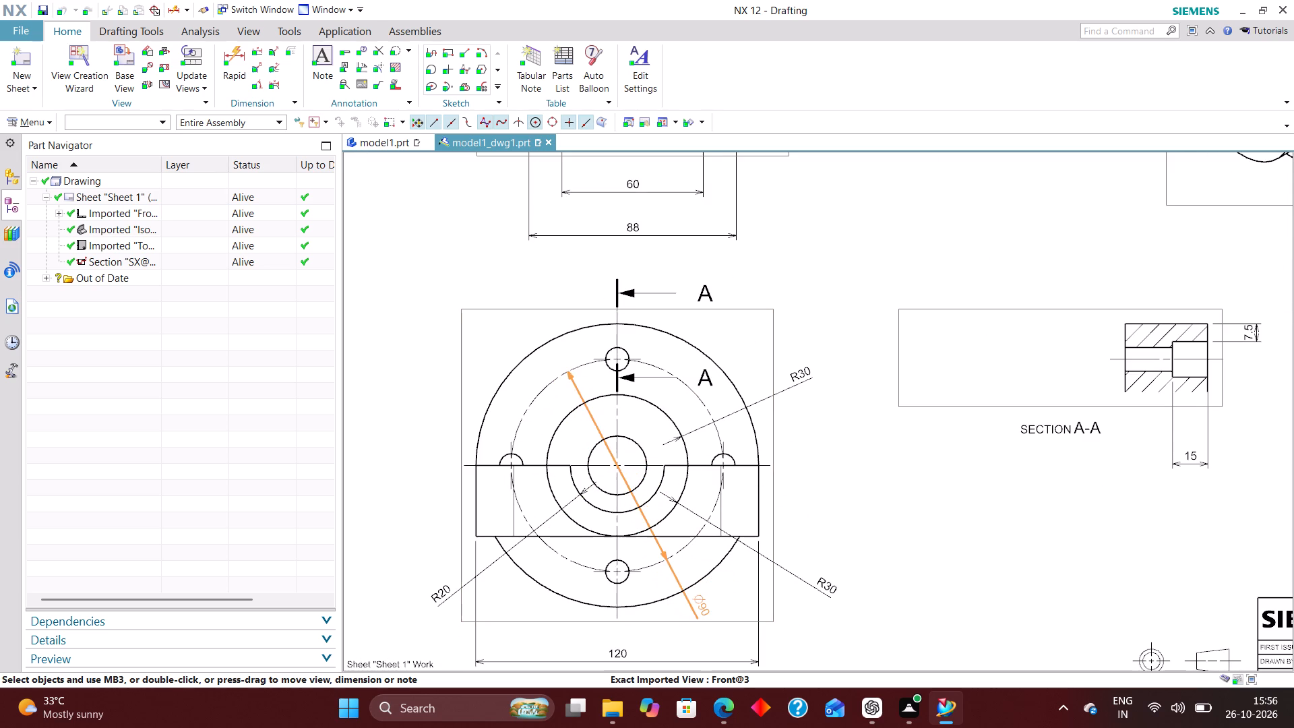
left_click_drag(702, 605, 709, 597)
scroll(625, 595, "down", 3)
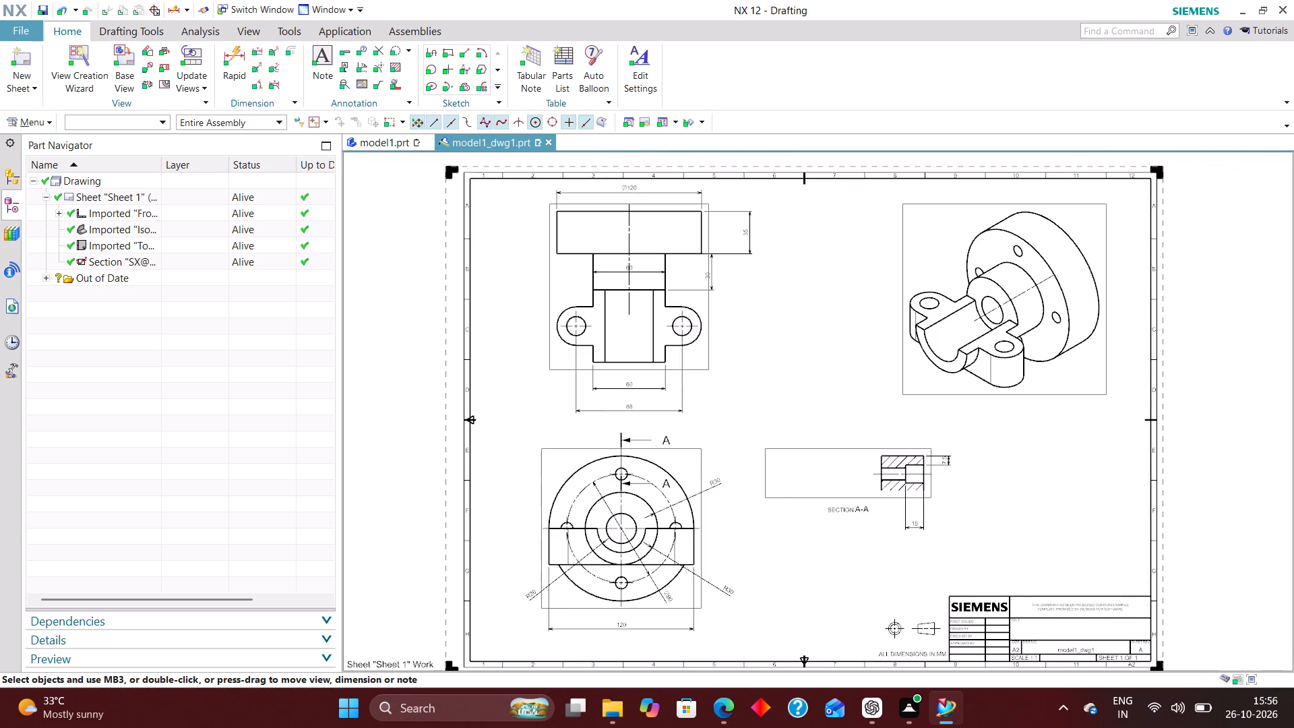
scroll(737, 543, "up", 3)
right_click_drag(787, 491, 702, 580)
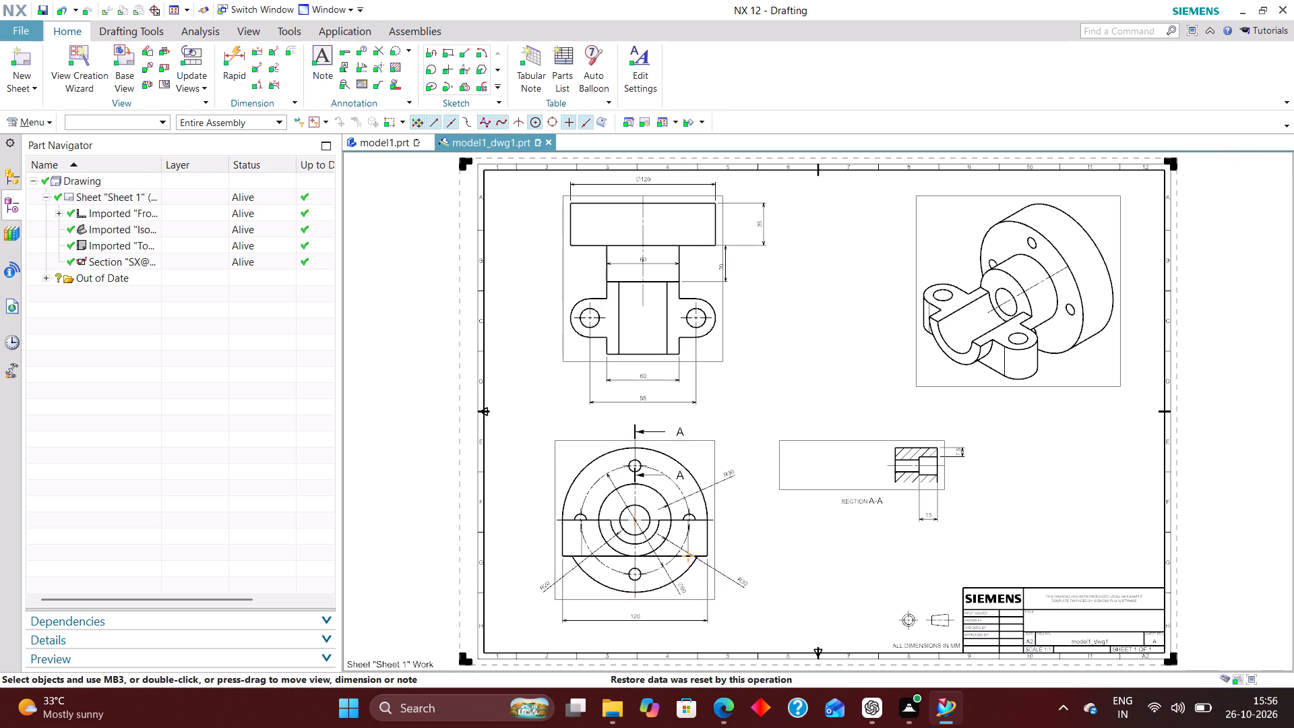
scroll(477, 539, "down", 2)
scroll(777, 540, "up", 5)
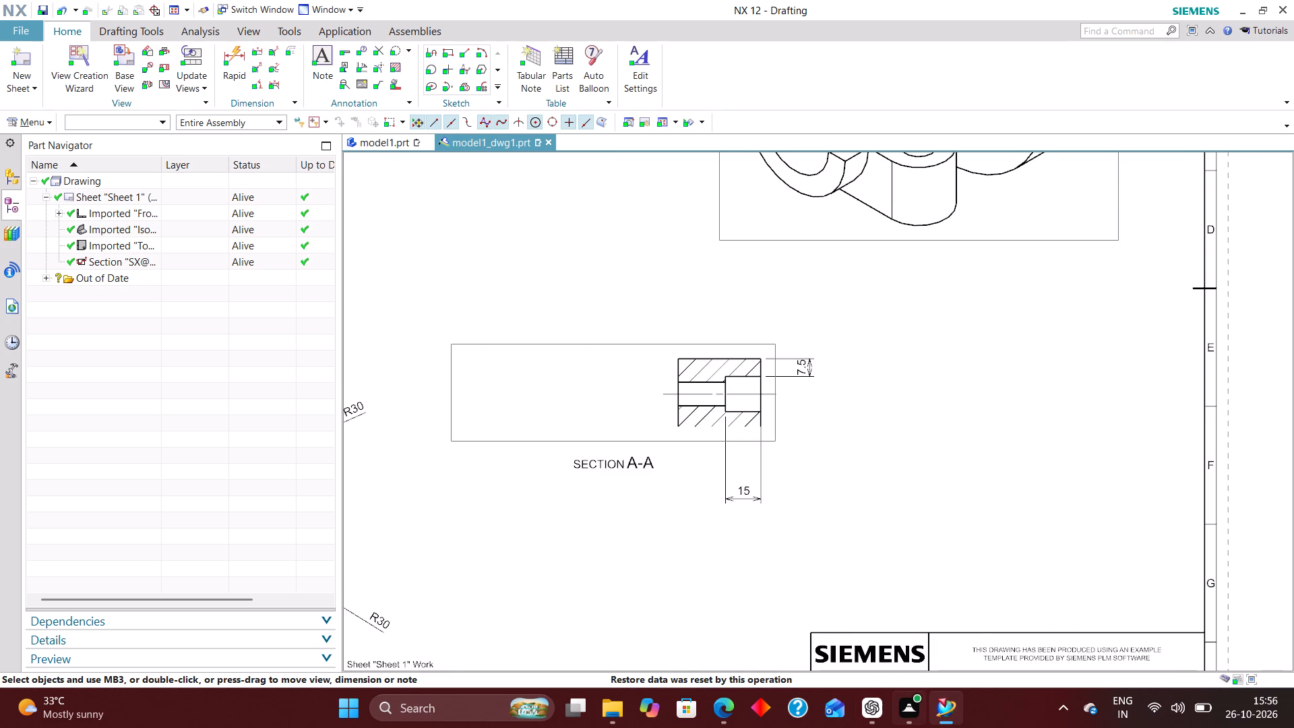
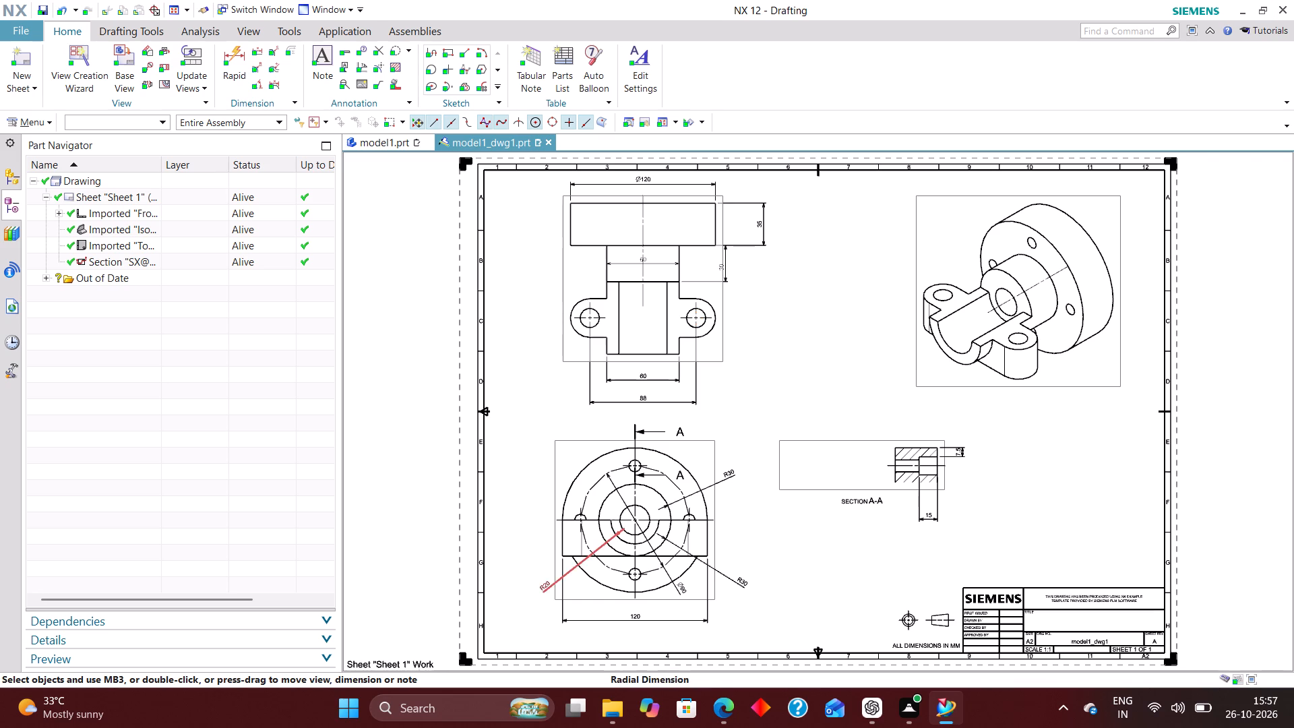
Examine the existing dimensions on the circular flange view, the view above it and Section A-A for missing ones.
scroll(621, 533, "up", 6)
right_click(520, 433)
left_click(603, 511)
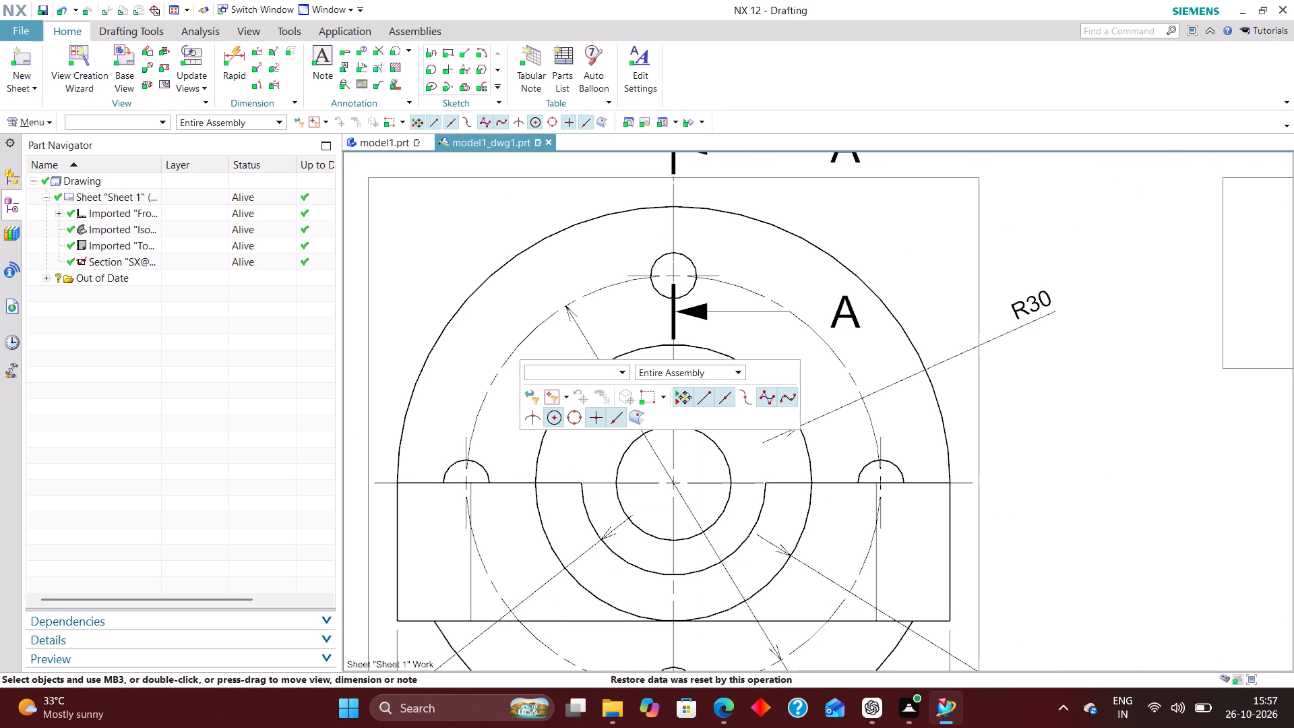
right_click(470, 434)
left_click(426, 307)
scroll(456, 322, "down", 9)
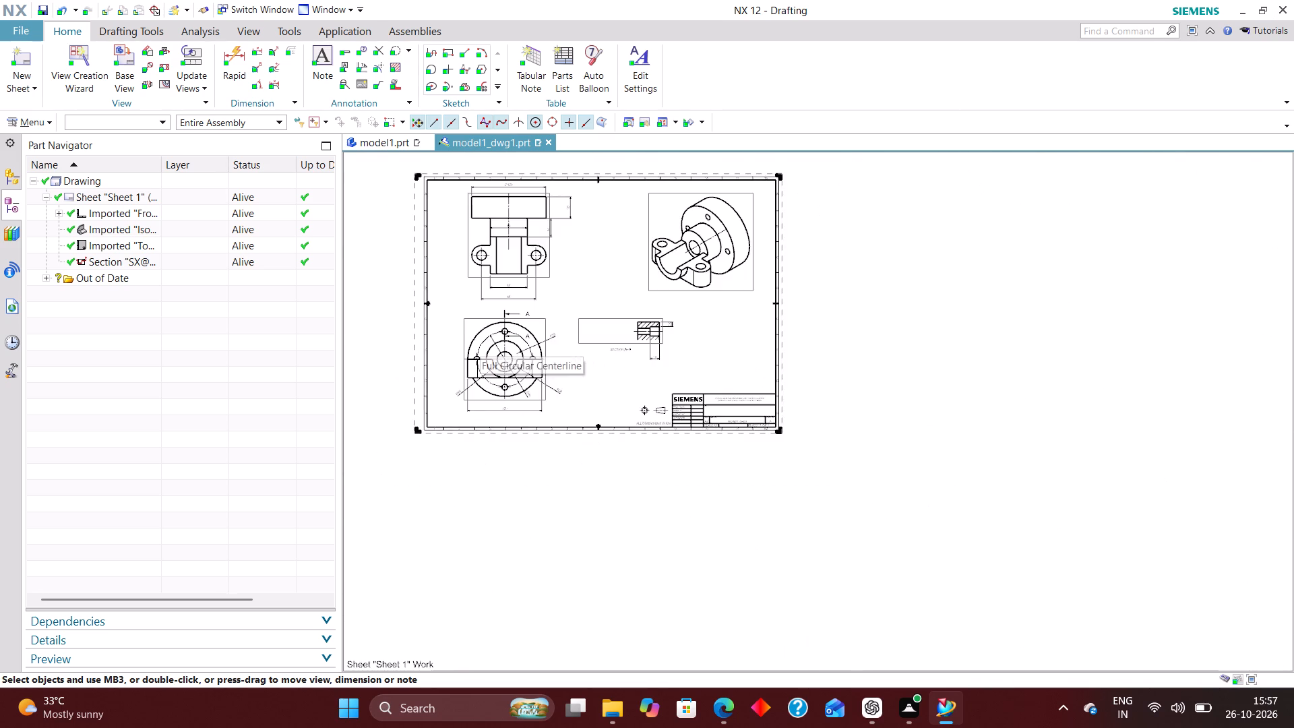
scroll(449, 341, "up", 4)
right_click(449, 340)
double_click(505, 422)
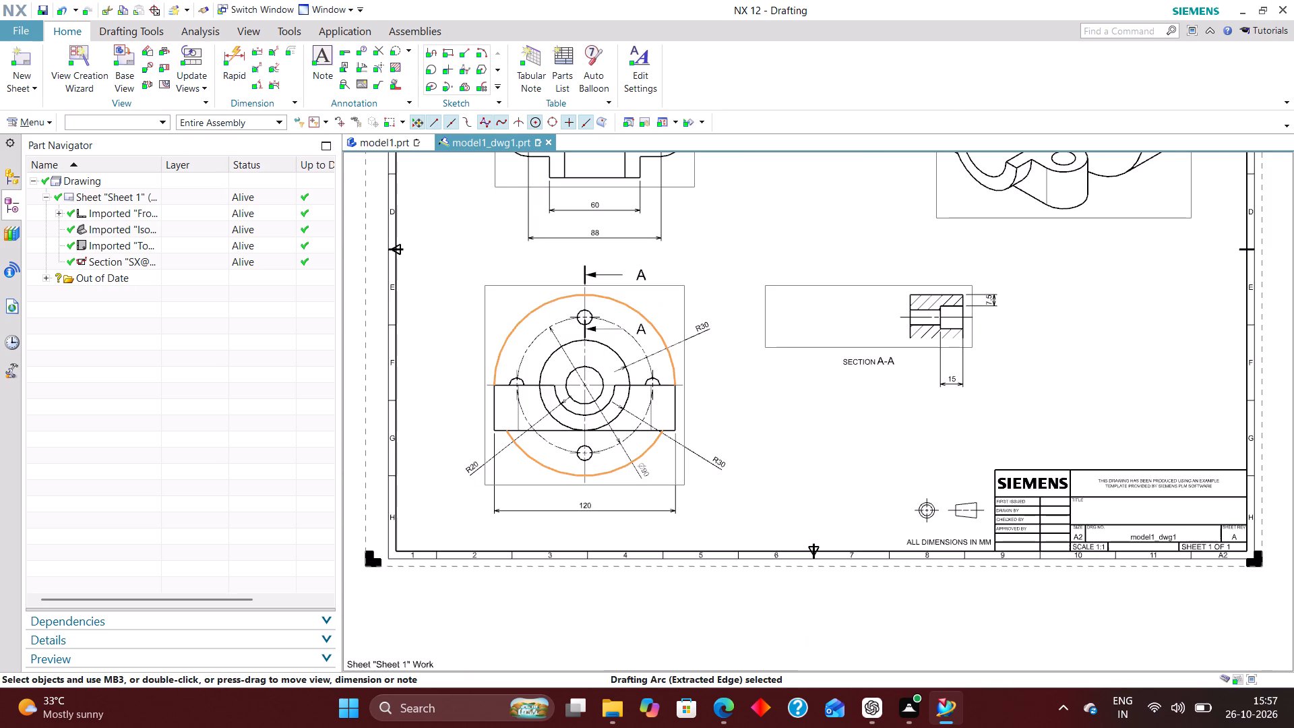
right_click(439, 332)
left_click(507, 411)
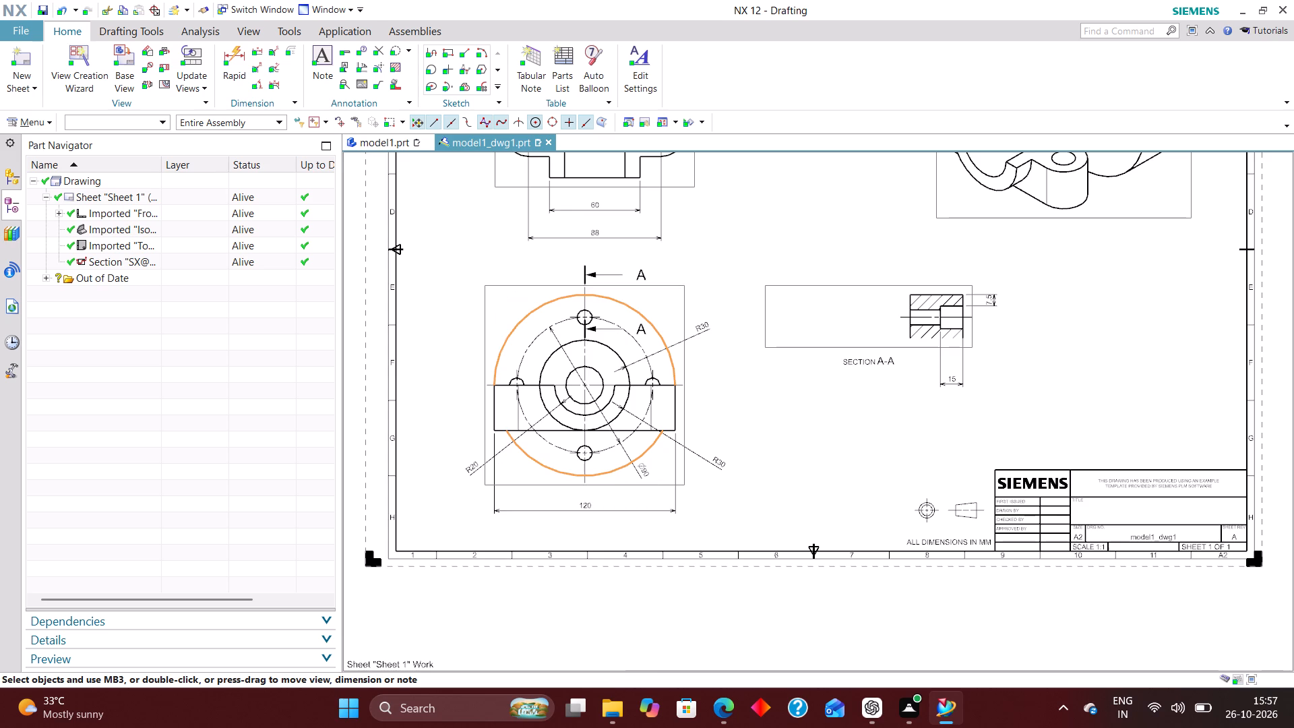
left_click(739, 406)
scroll(780, 461, "down", 2)
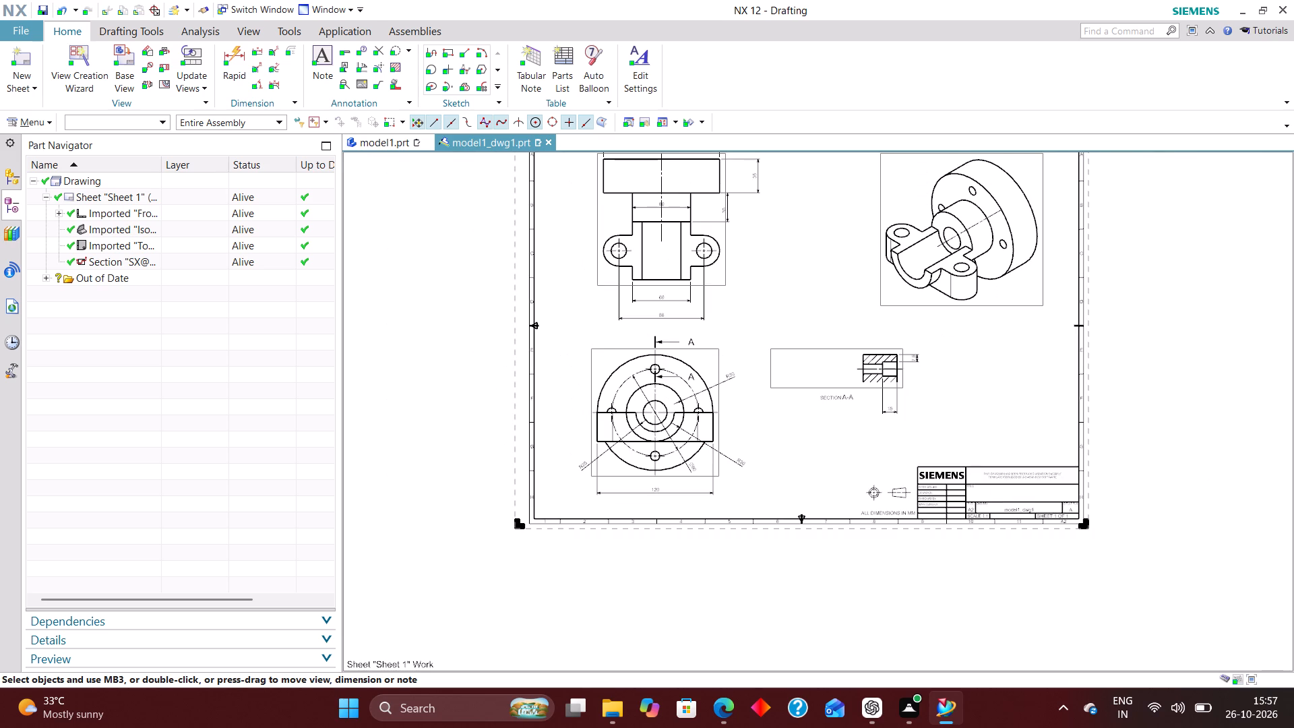
scroll(865, 339, "up", 1)
scroll(760, 435, "down", 3)
scroll(684, 297, "up", 6)
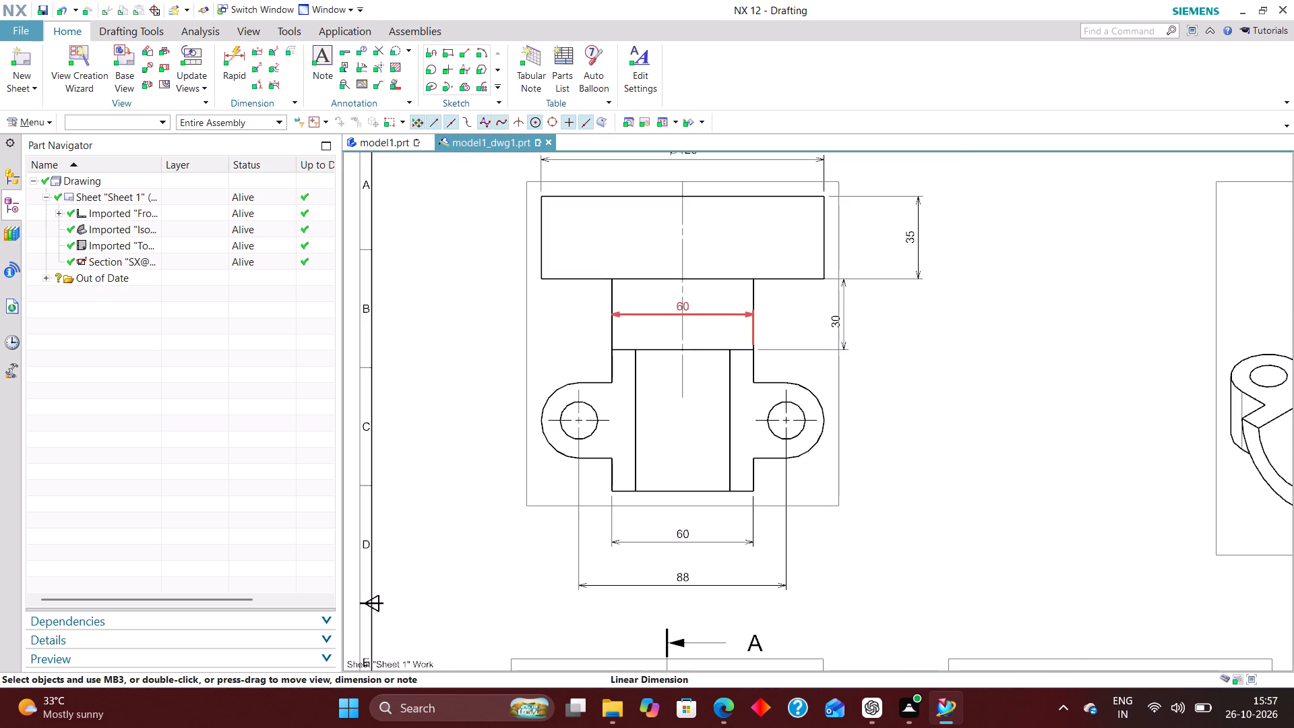
scroll(687, 322, "down", 2)
scroll(705, 380, "up", 2)
scroll(636, 330, "down", 3)
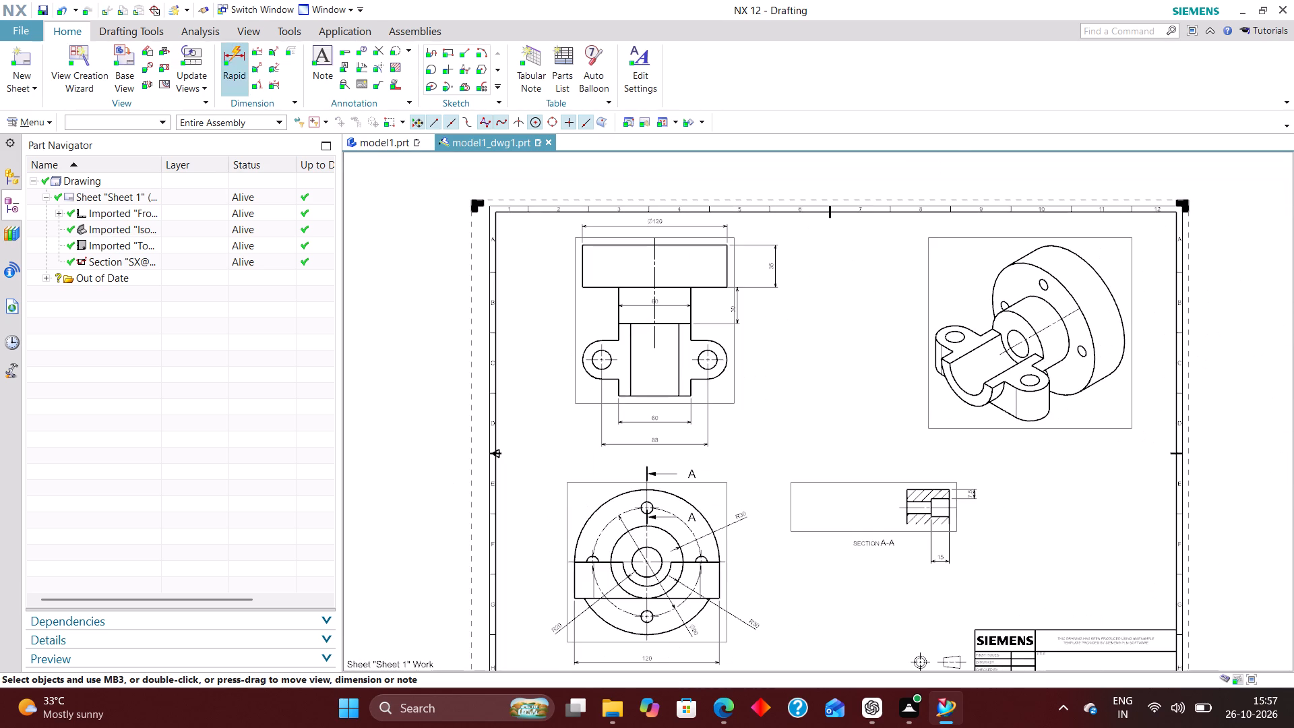
Add an Inferred Rapid Dimension across the narrow bore's opening in Section A-A, placing it on the side opposite the 7.5 dimension.
left_click(234, 49)
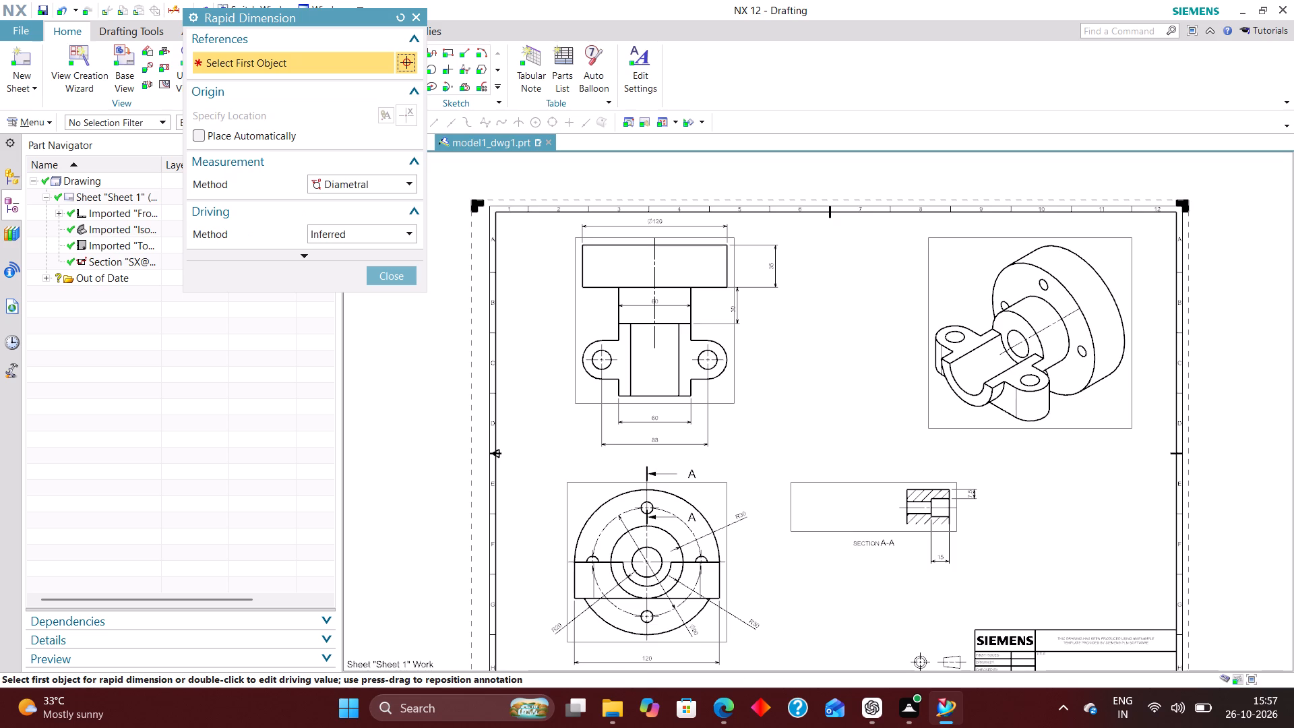
left_click(366, 183)
left_click(358, 201)
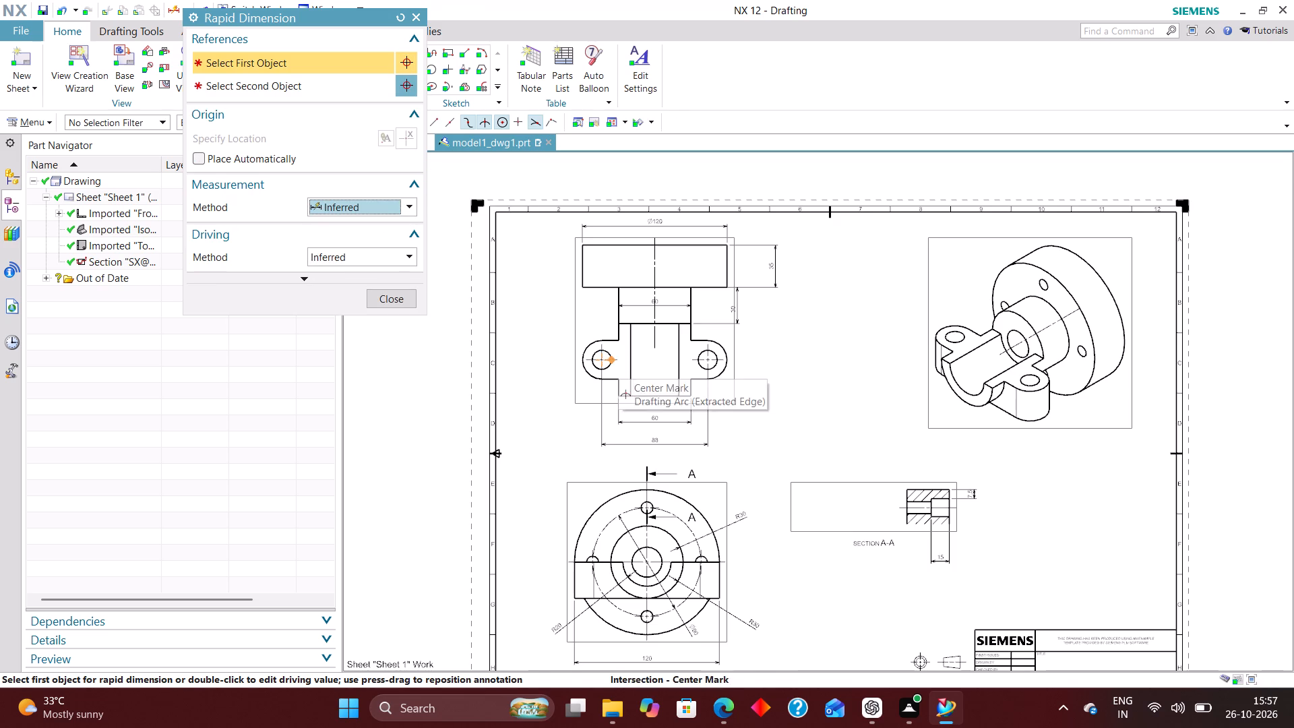
scroll(618, 361, "up", 4)
scroll(621, 355, "down", 5)
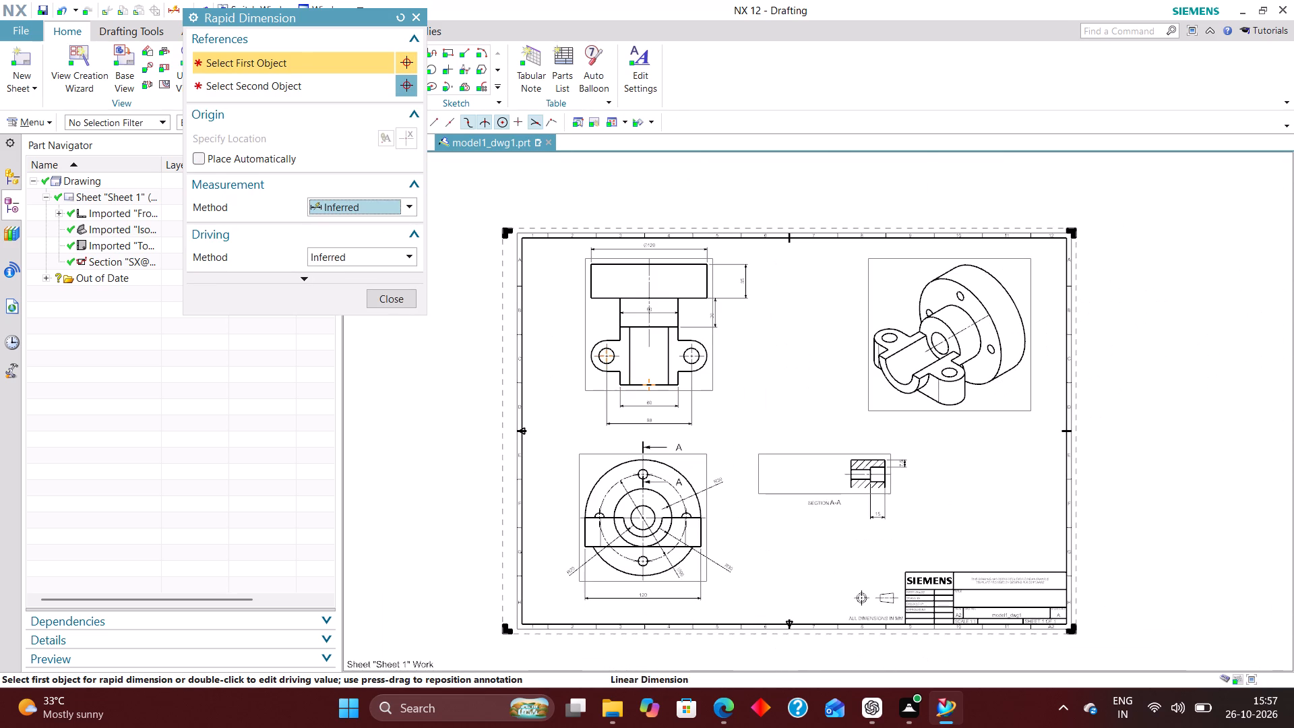
scroll(625, 334, "down", 1)
scroll(655, 353, "up", 5)
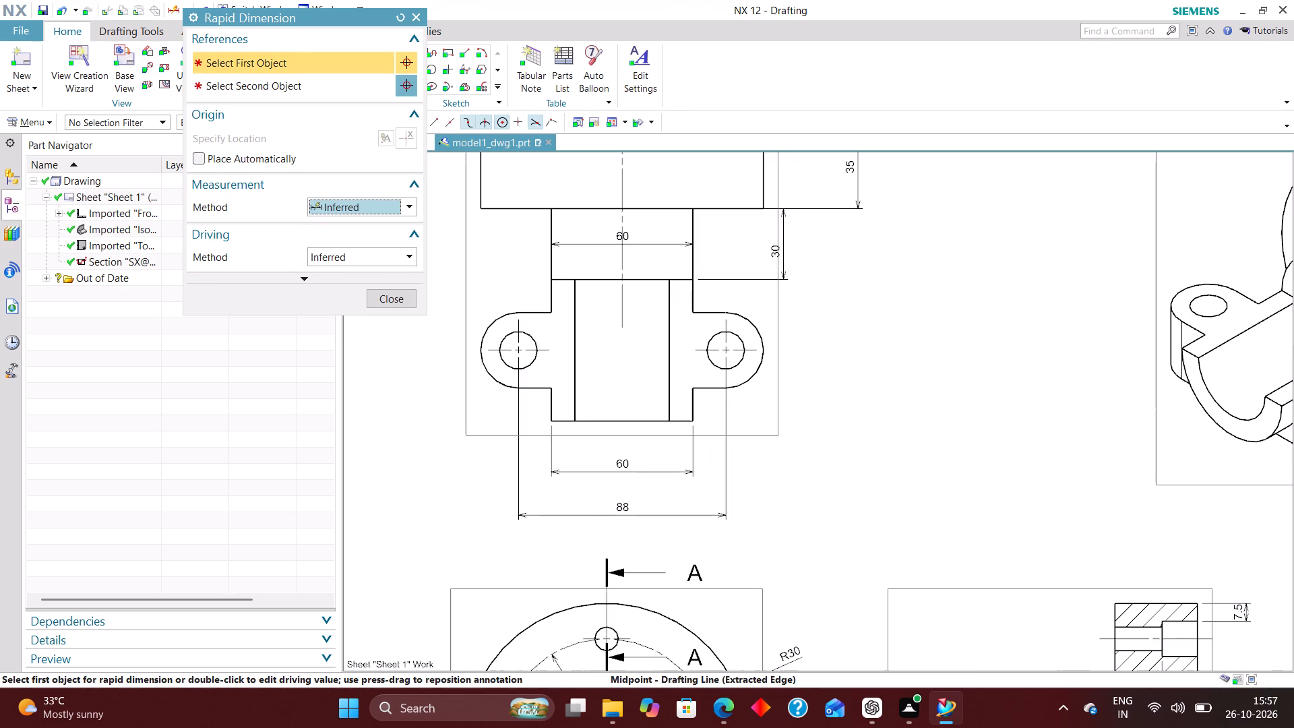
scroll(602, 326, "down", 2)
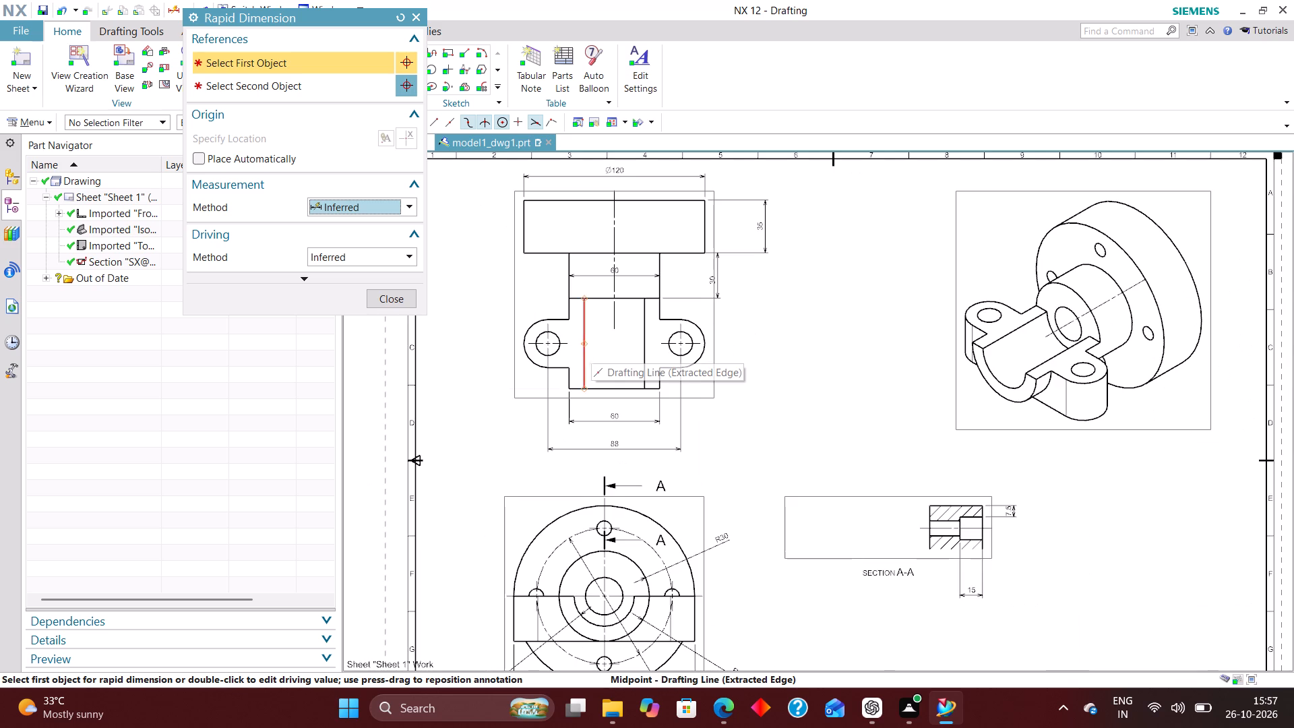
scroll(570, 384, "up", 3)
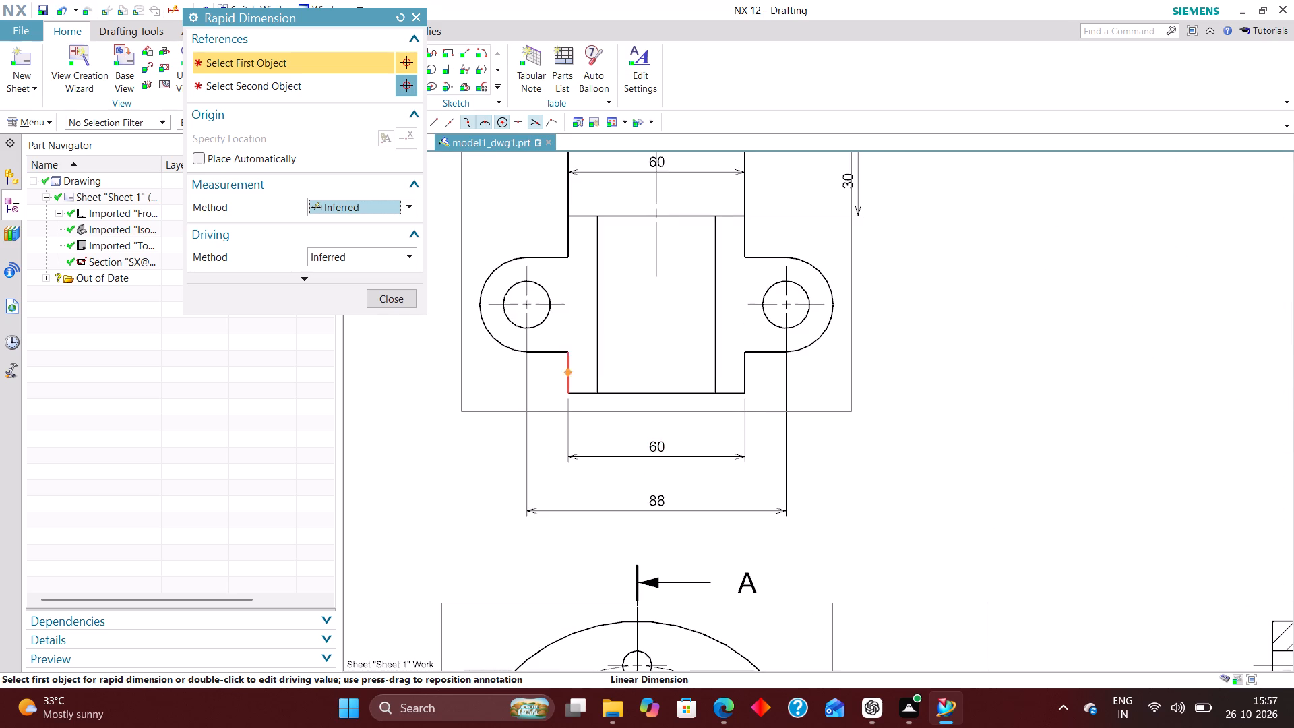
scroll(566, 373, "down", 4)
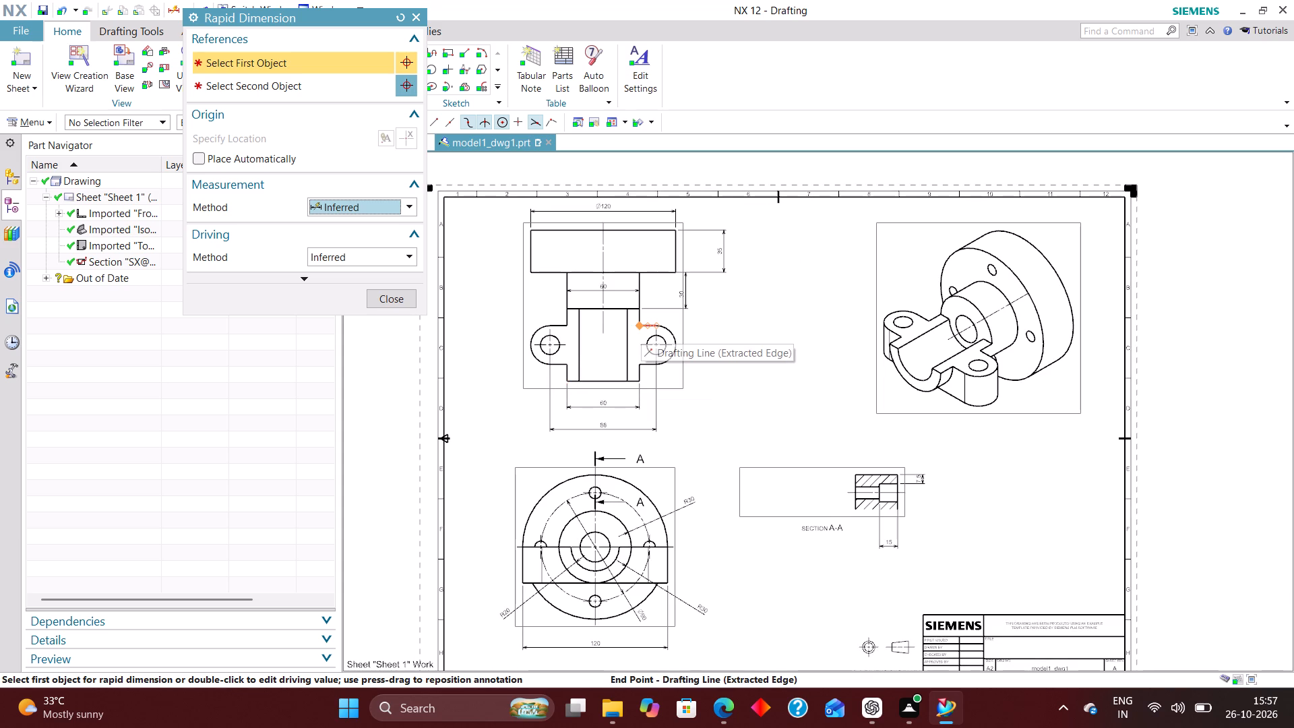
scroll(690, 277, "down", 2)
scroll(796, 419, "up", 5)
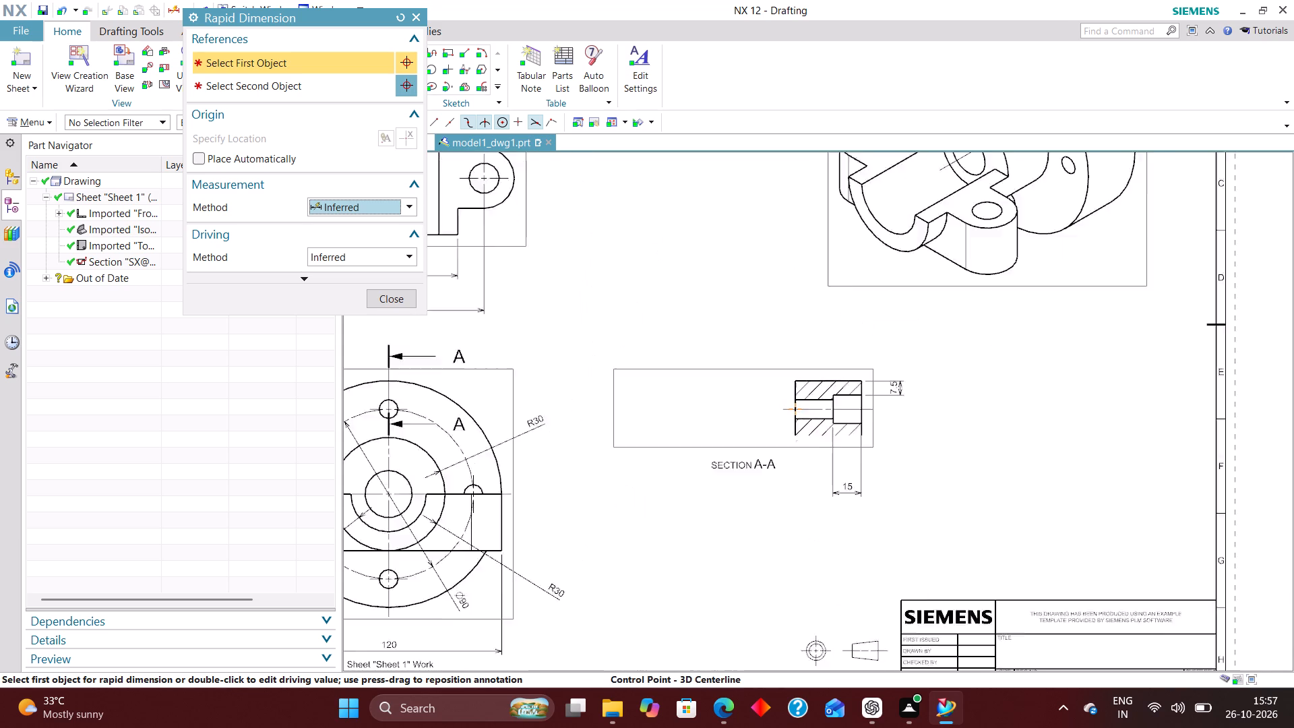
scroll(767, 375, "down", 2)
scroll(585, 342, "down", 1)
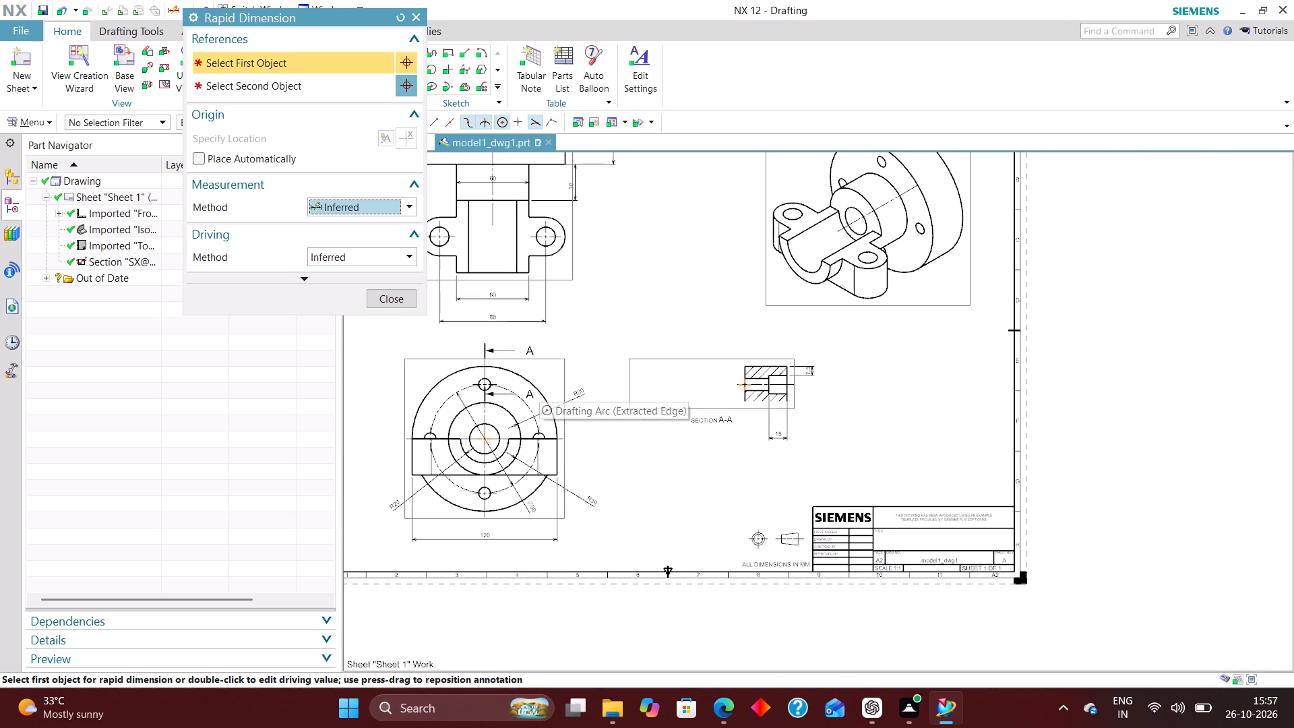
scroll(548, 336, "up", 3)
scroll(679, 347, "down", 2)
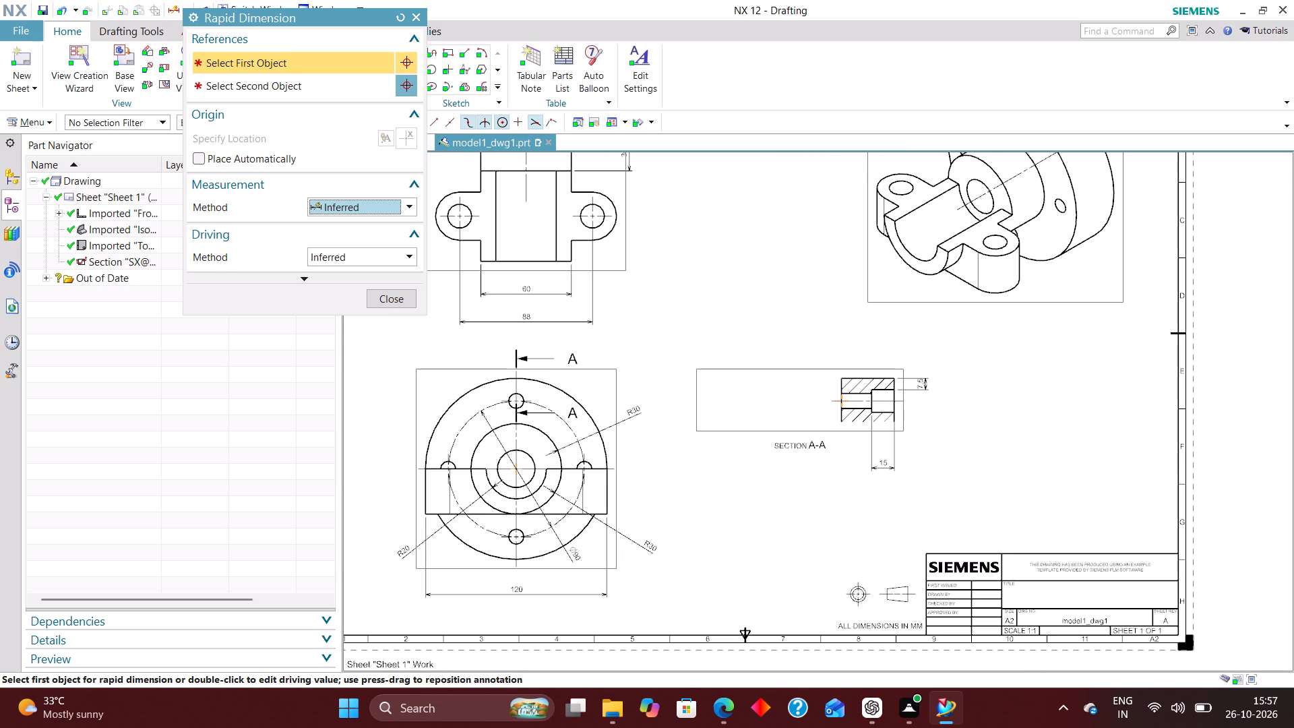
scroll(819, 413, "up", 6)
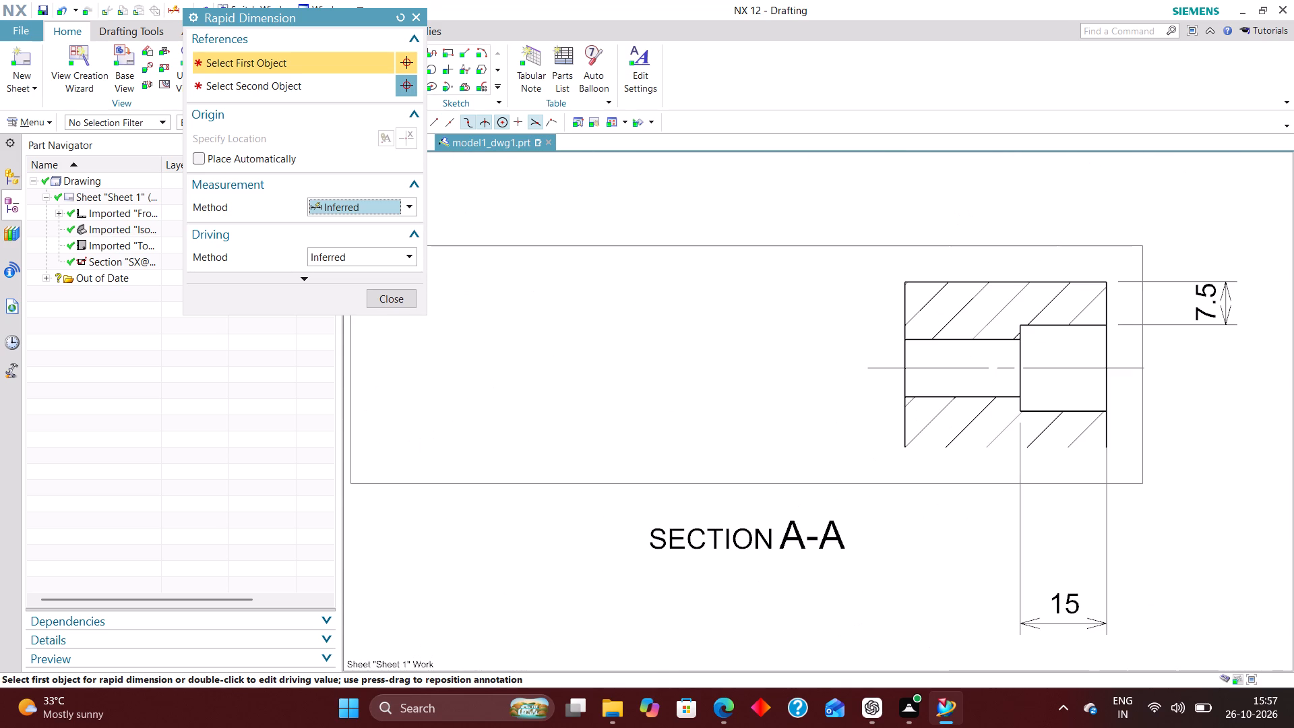
left_click(903, 339)
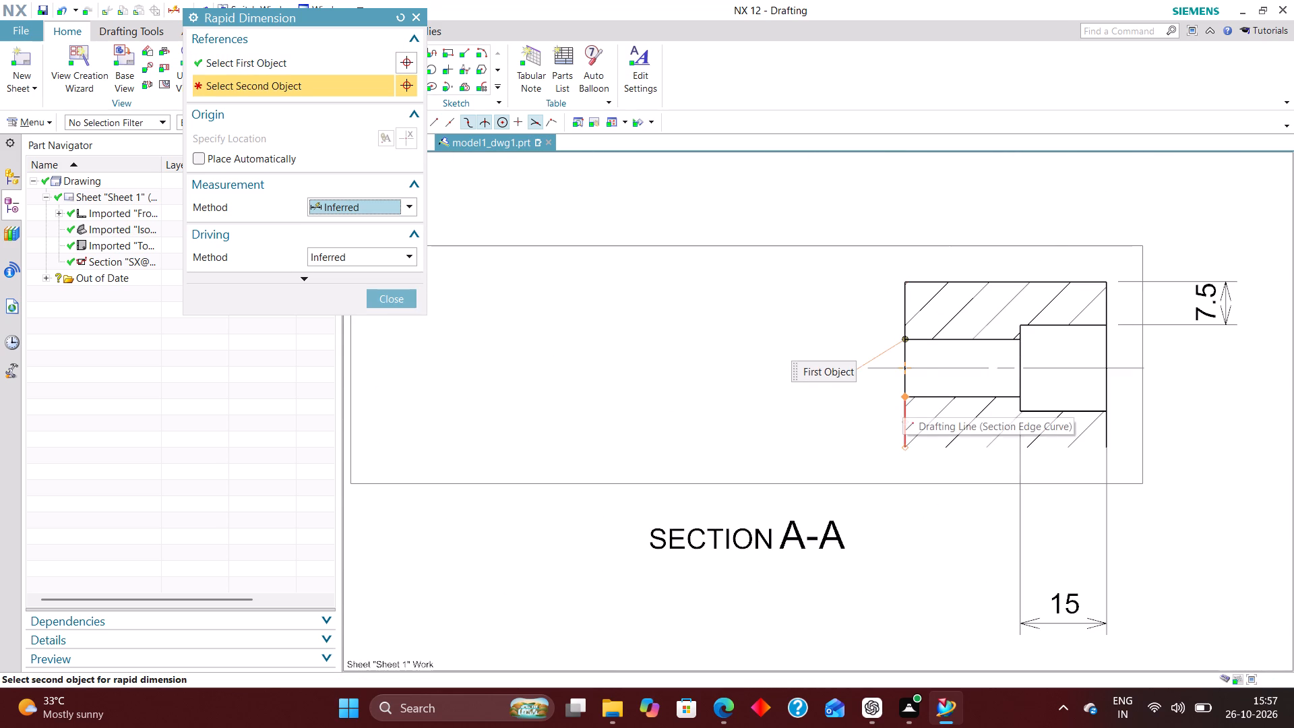
left_click(902, 400)
left_click(727, 371)
scroll(656, 375, "down", 3)
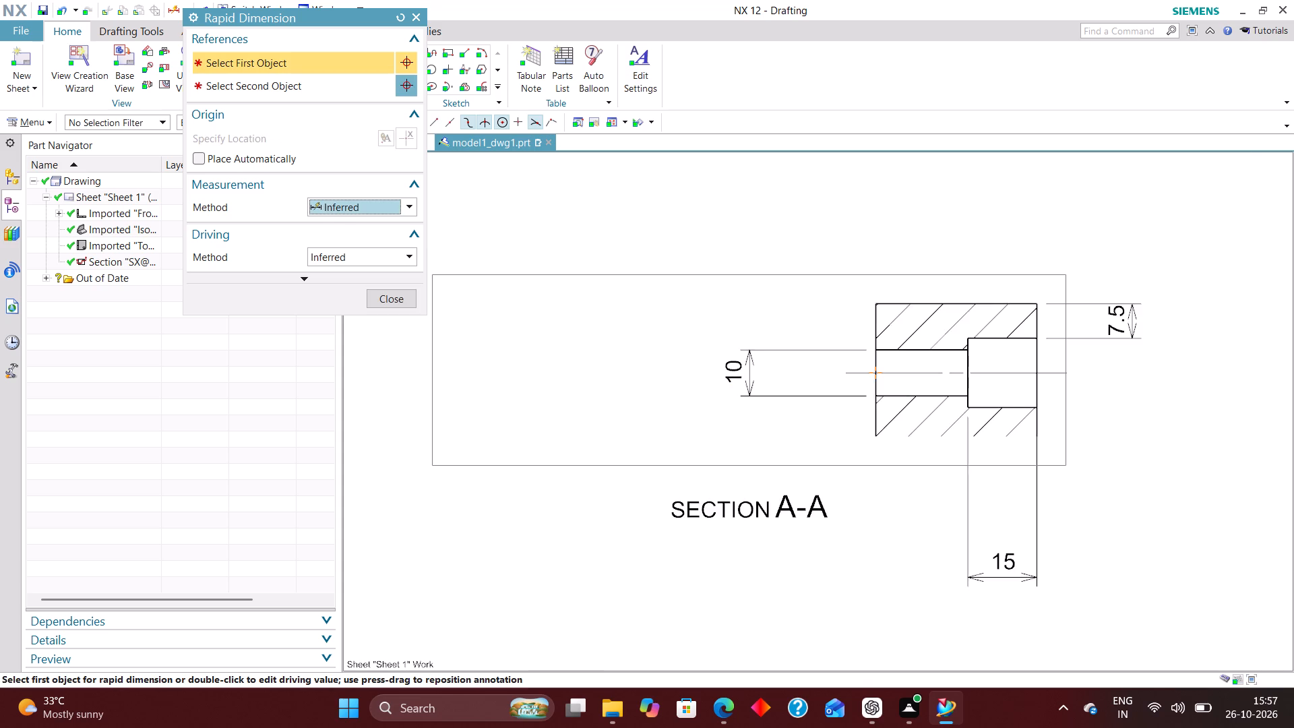
scroll(1015, 367, "down", 4)
scroll(944, 374, "down", 2)
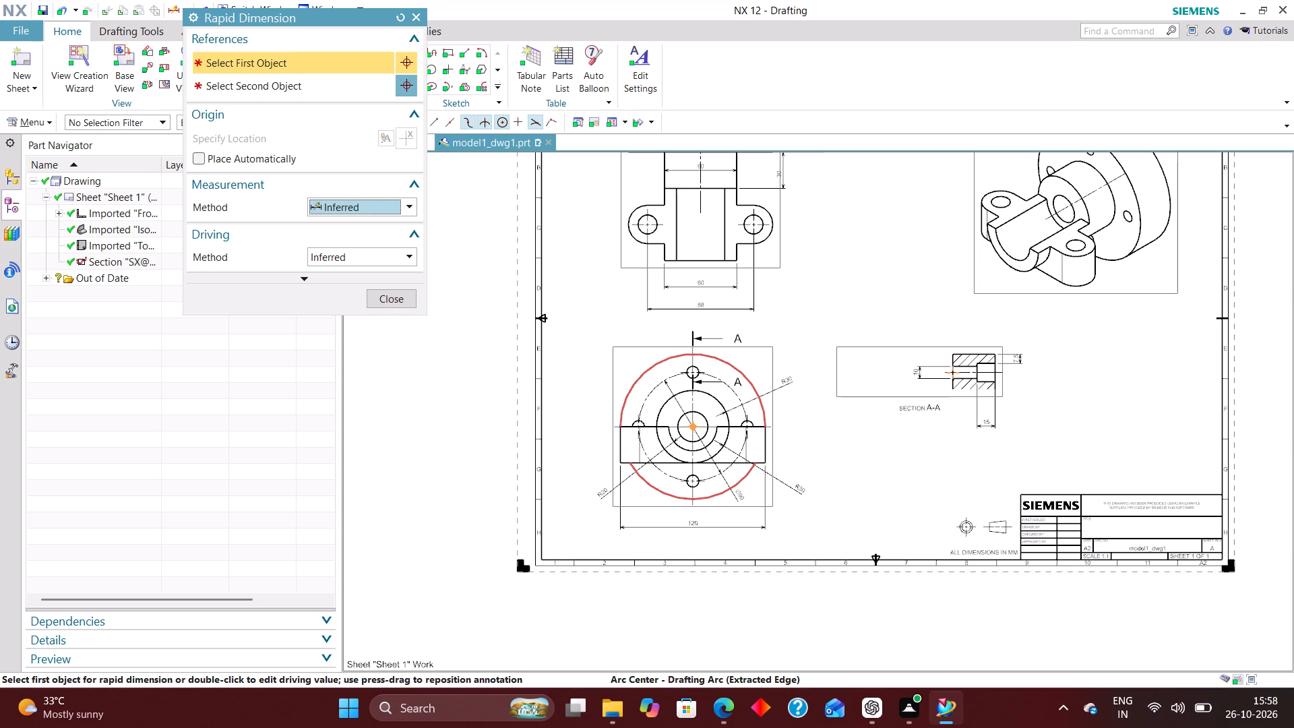
scroll(776, 382, "up", 4)
scroll(759, 387, "down", 4)
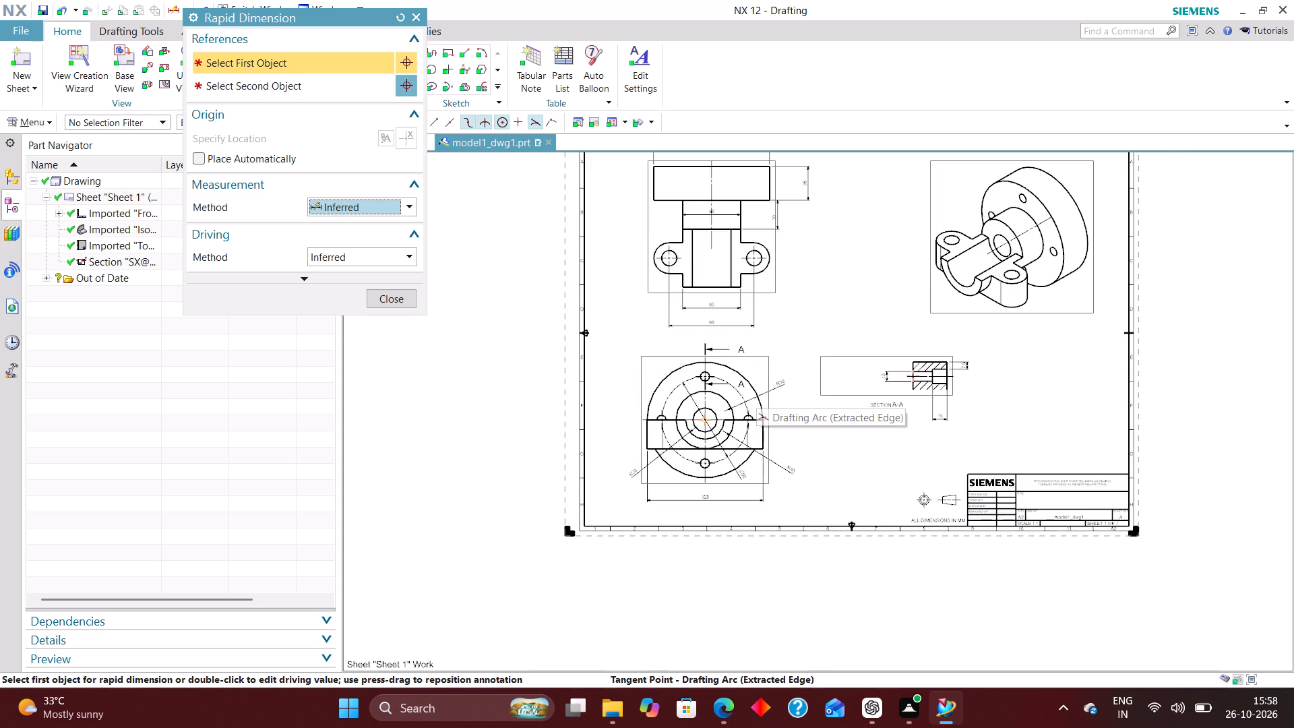
scroll(766, 367, "down", 2)
scroll(811, 329, "up", 4)
right_click_drag(807, 280, 711, 508)
right_click_drag(834, 338, 768, 361)
left_click(388, 303)
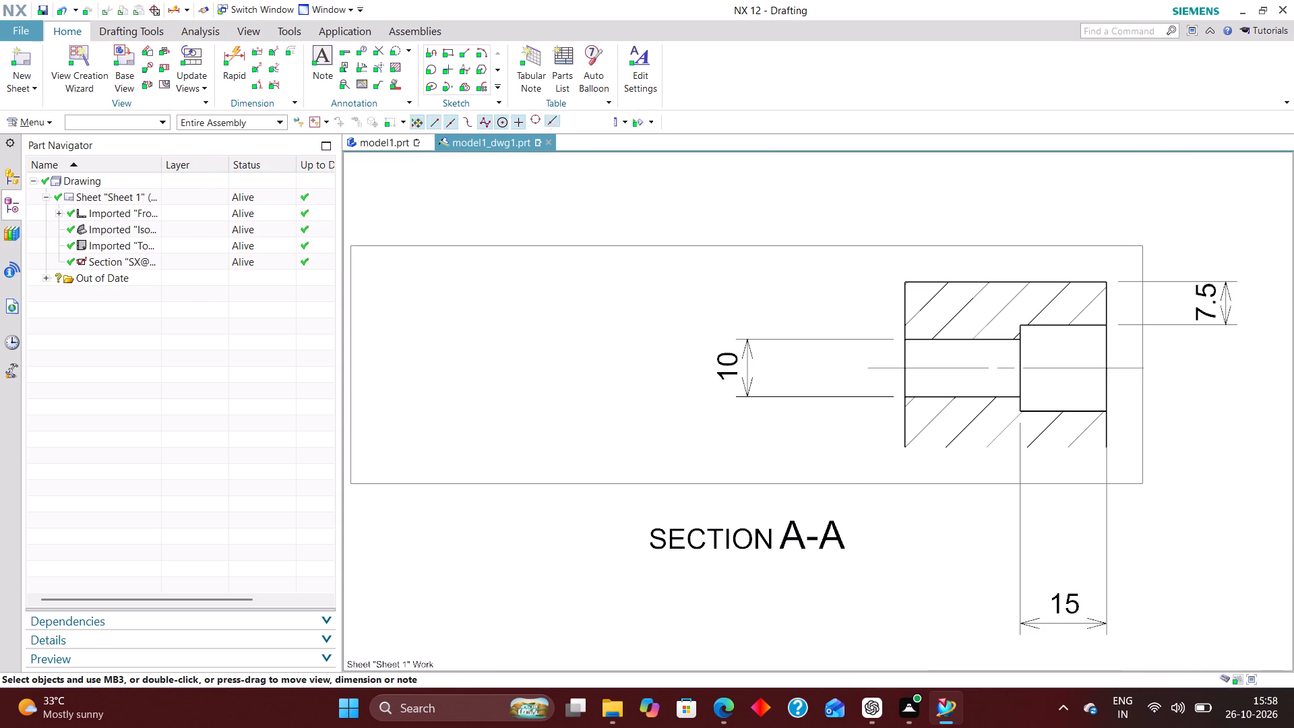
Change the measurement method of the narrow bore's dimension in Section A-A to Cylindrical.
scroll(736, 373, "down", 6)
scroll(752, 487, "up", 4)
scroll(755, 517, "down", 2)
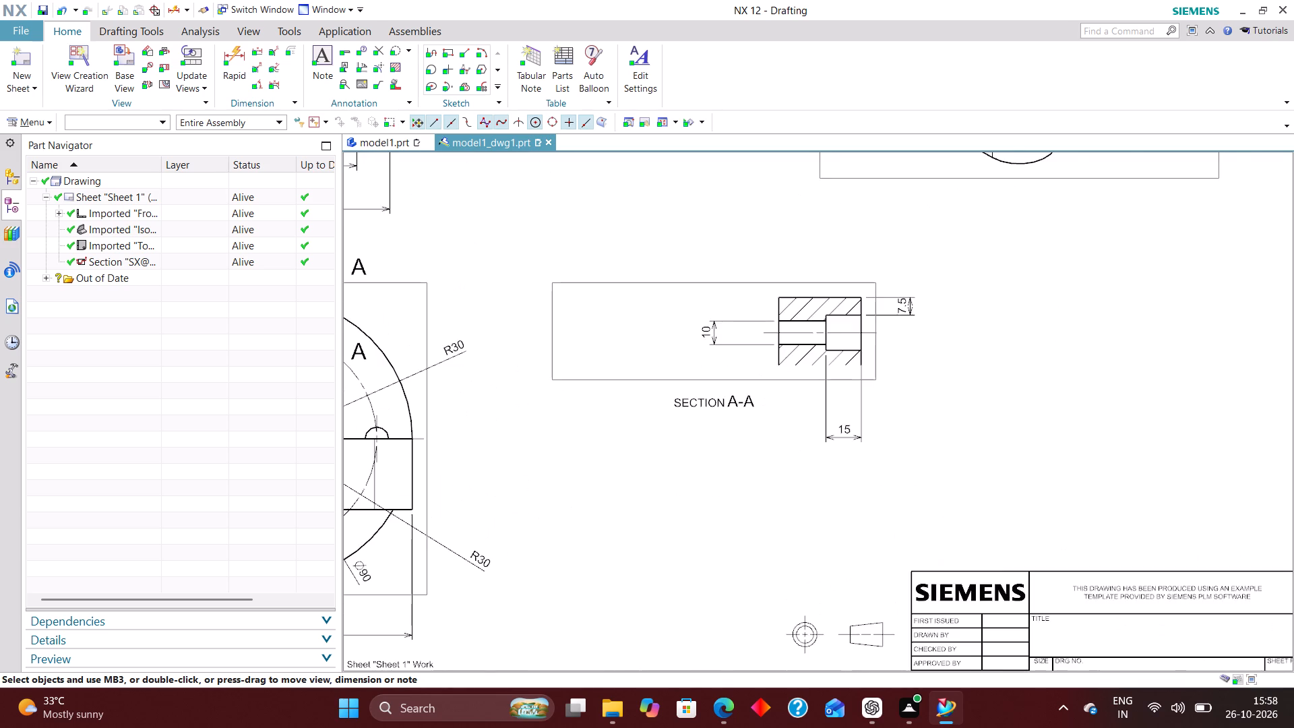
scroll(691, 309, "up", 3)
double_click(729, 345)
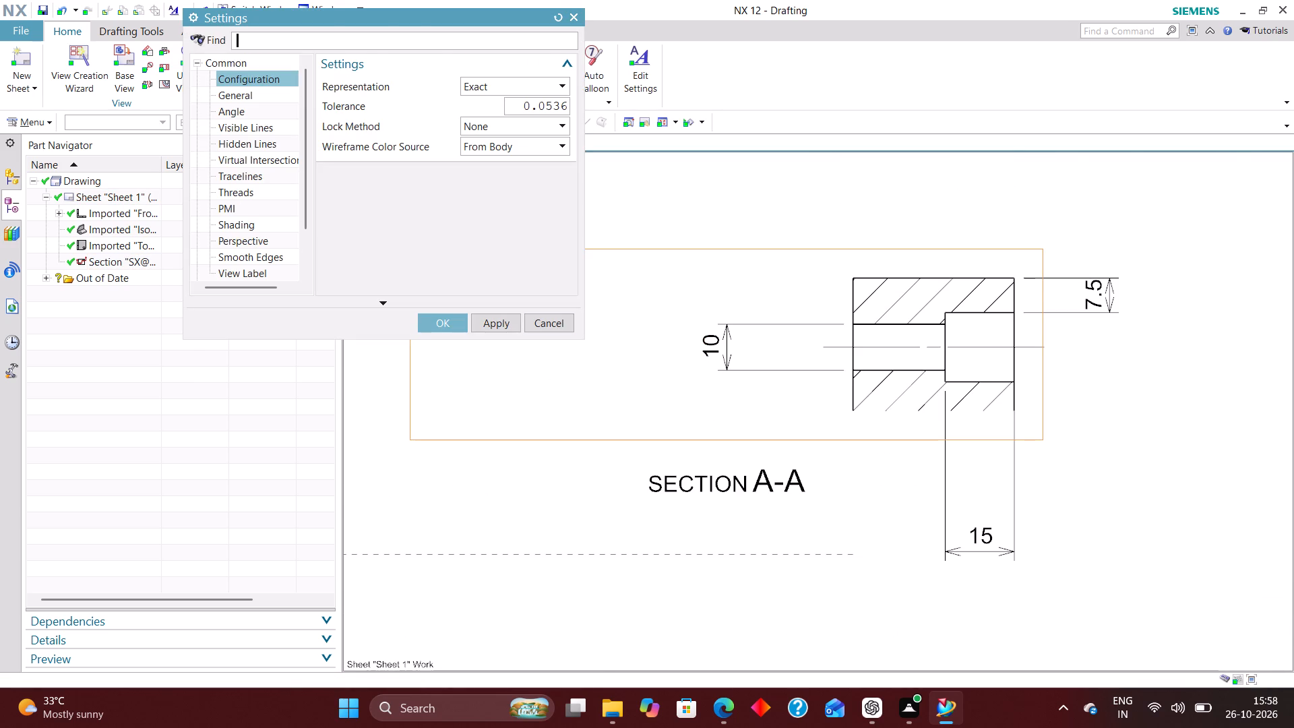
left_click(551, 314)
double_click(716, 344)
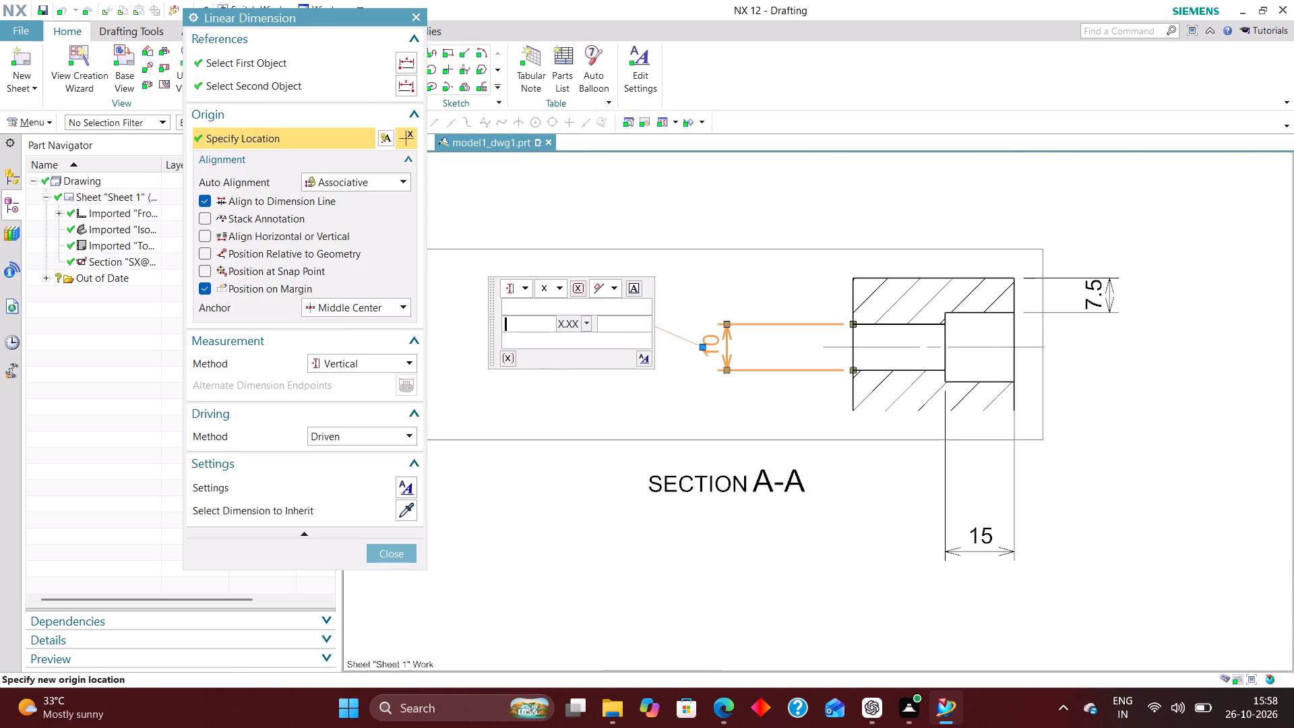
left_click(375, 439)
left_click(361, 442)
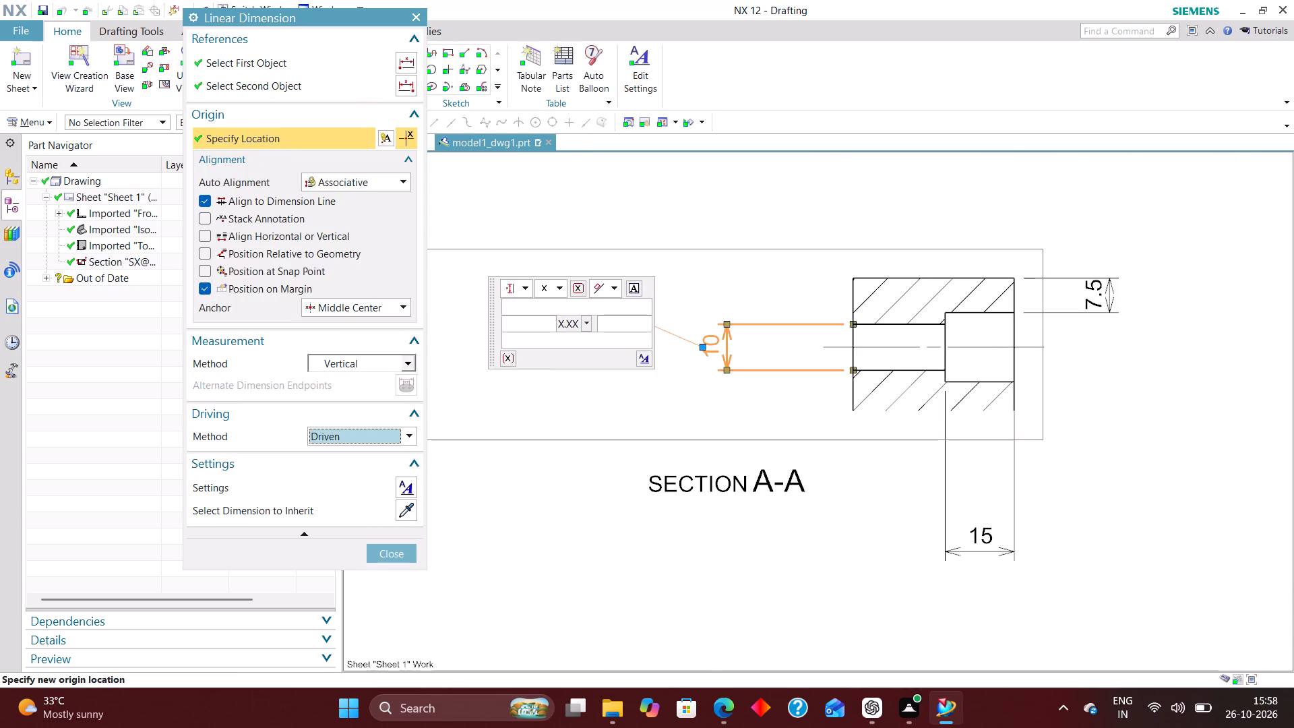
left_click(384, 365)
left_click(363, 441)
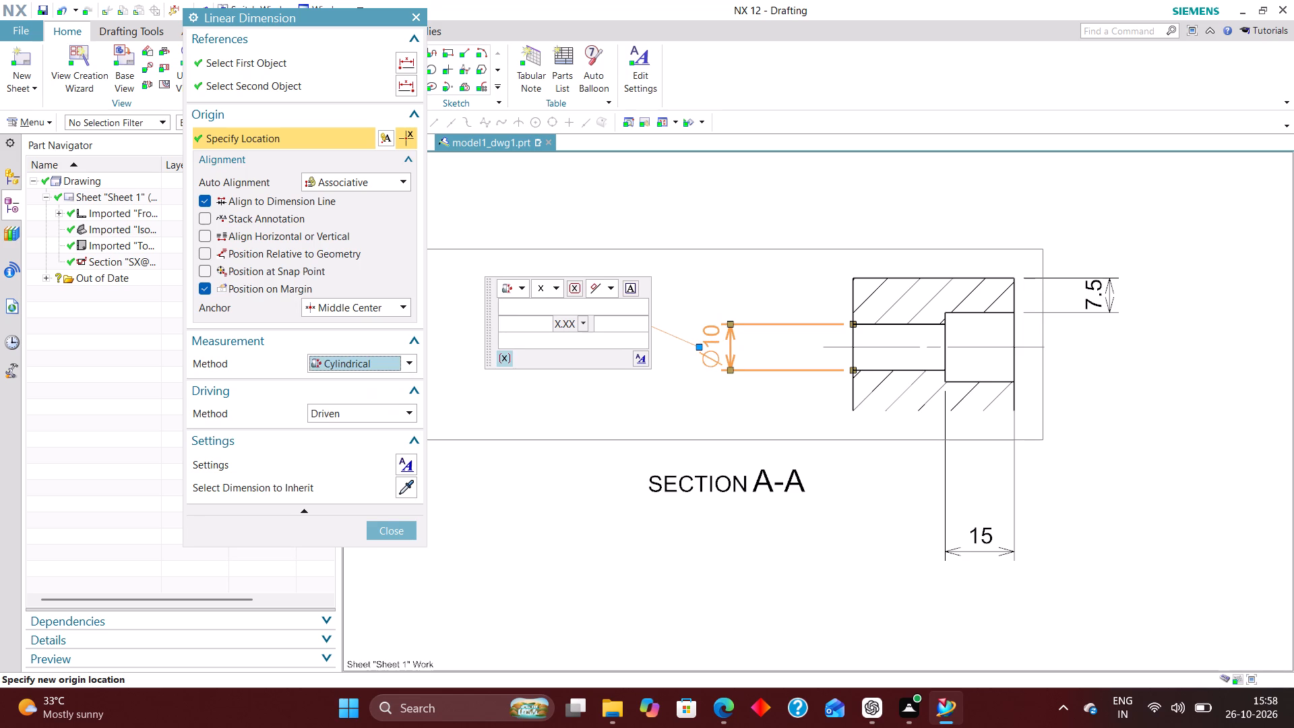
Set the narrow bore dimension's arrows to Out.
left_click(729, 322)
left_click(625, 262)
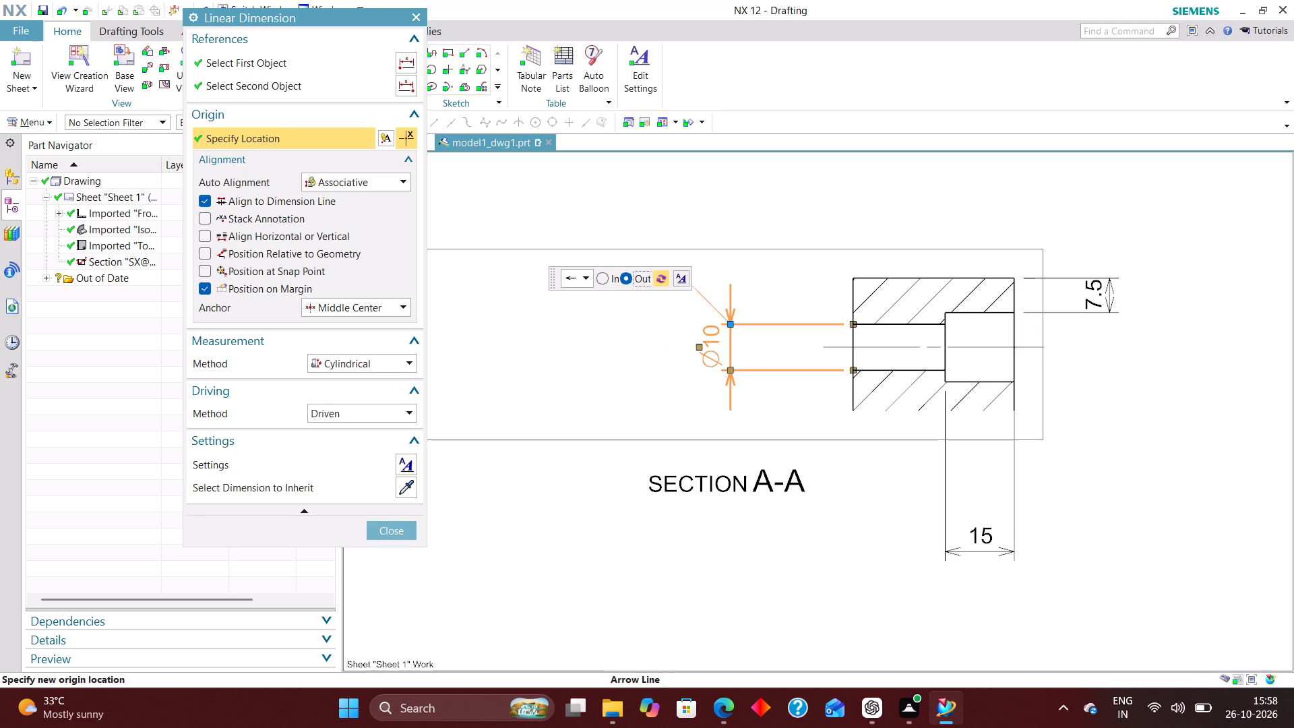
left_click(396, 526)
Move the bore diameter dimension slightly farther from the section, with its text centred between the extension lines.
left_click_drag(709, 334, 709, 348)
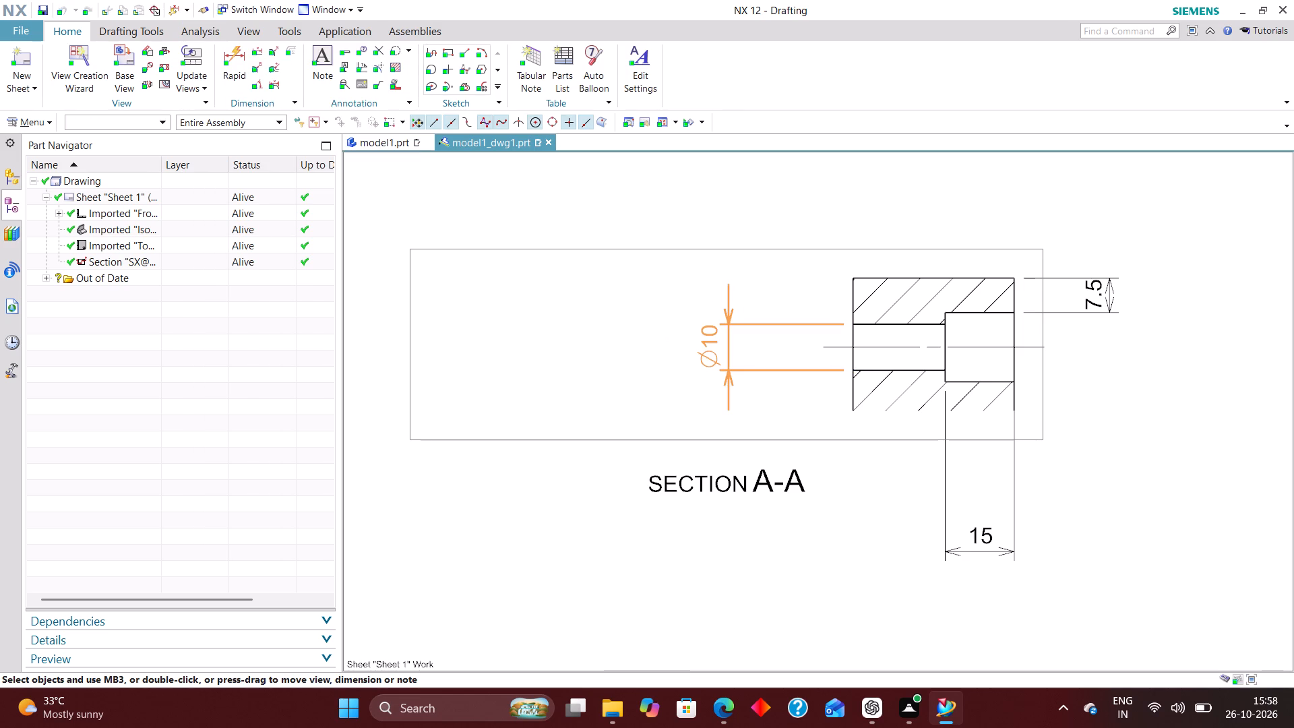
left_click_drag(709, 348, 709, 350)
left_click_drag(708, 330, 707, 340)
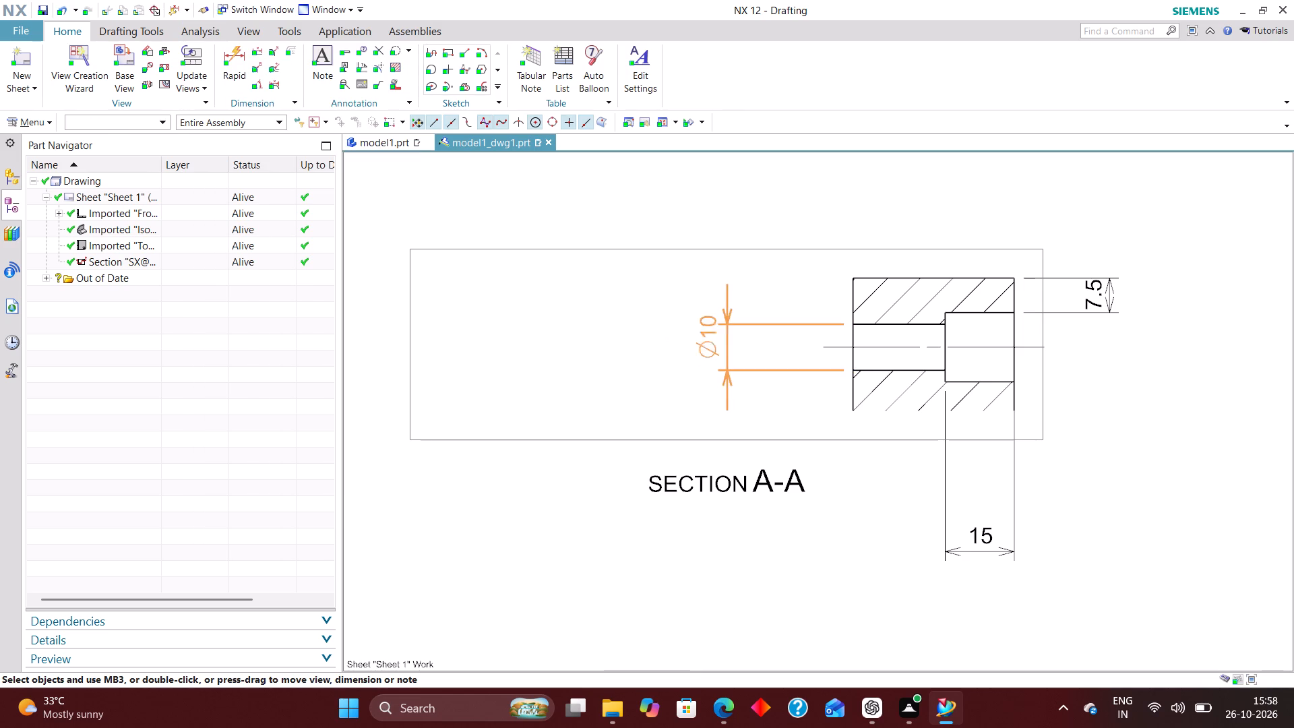
left_click_drag(707, 340, 687, 347)
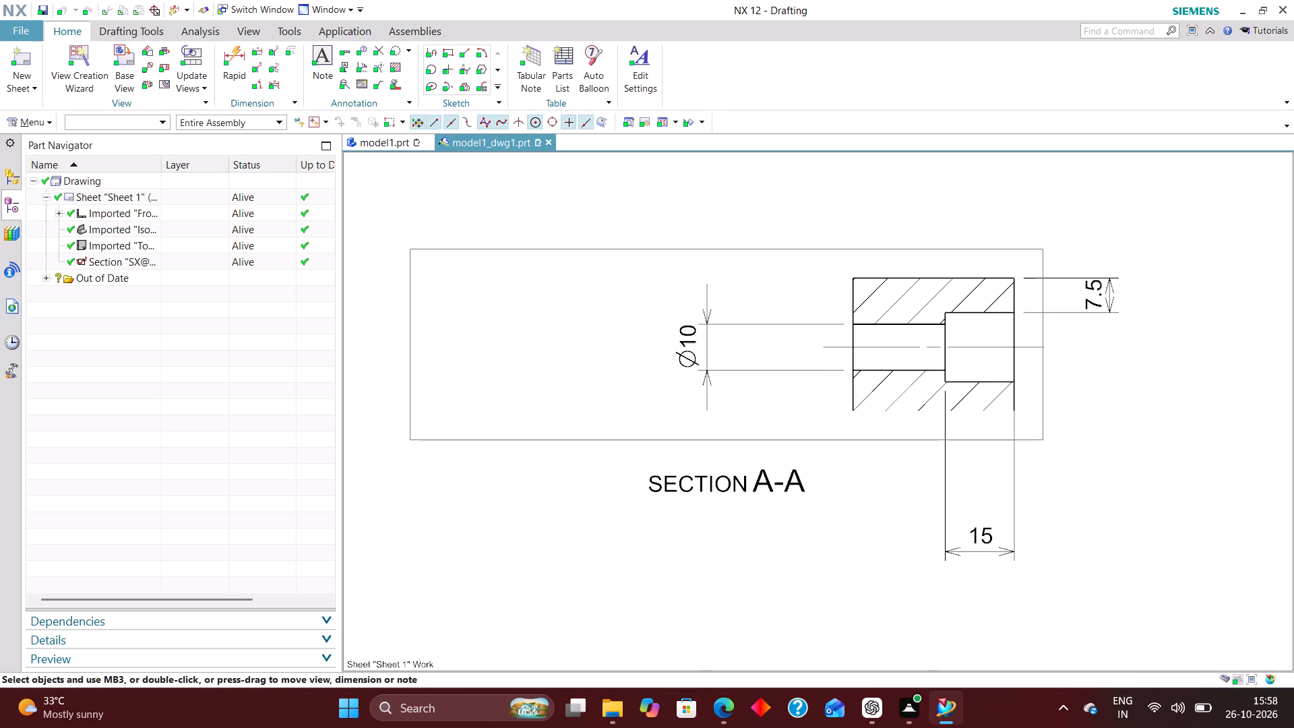
Examine the circular flange view and the rest of the sheet for features that still need dimensions.
scroll(786, 400, "down", 4)
scroll(842, 429, "down", 2)
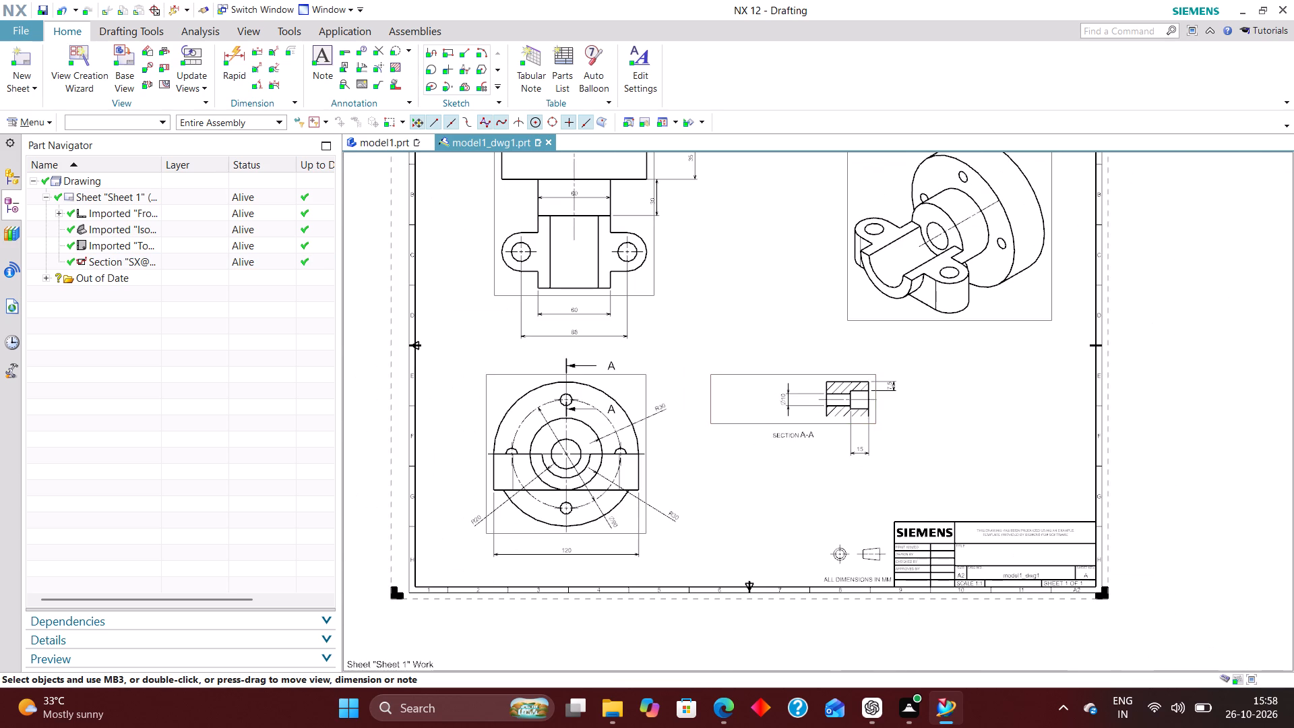
scroll(562, 452, "up", 5)
scroll(654, 457, "down", 5)
scroll(601, 390, "up", 4)
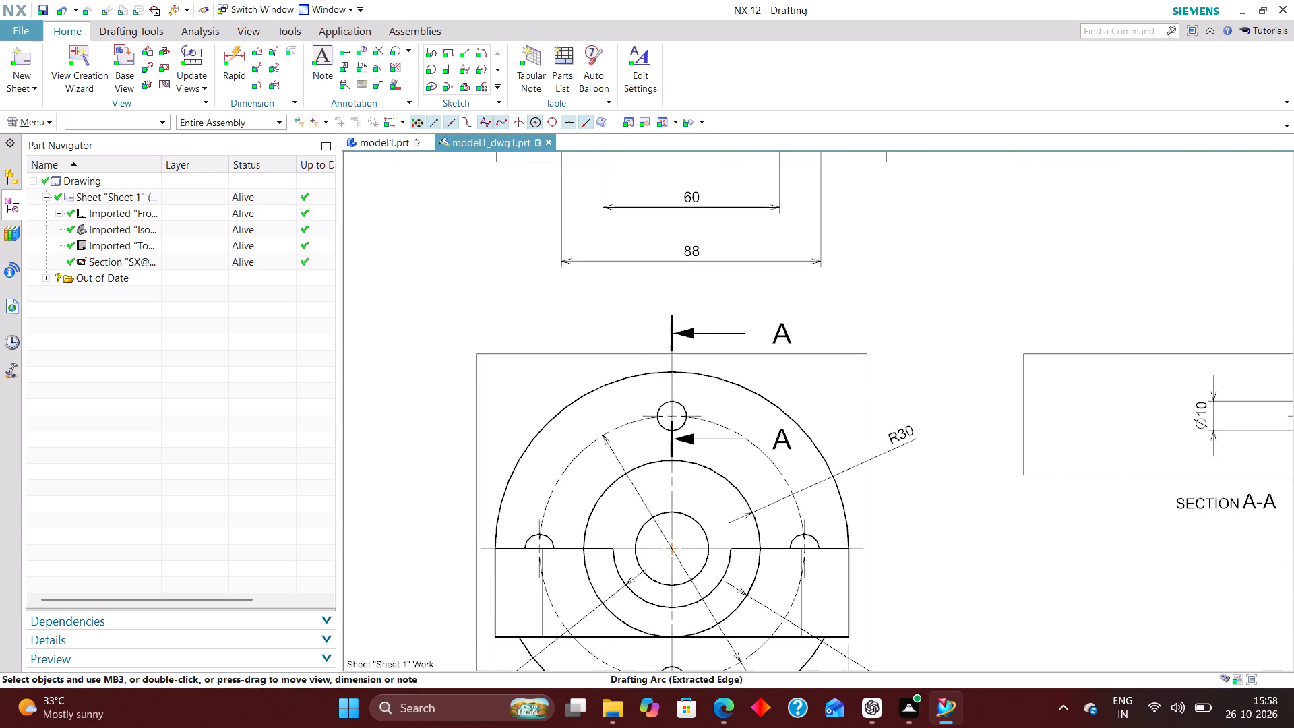
scroll(599, 392, "down", 5)
scroll(708, 290, "up", 5)
scroll(675, 291, "down", 4)
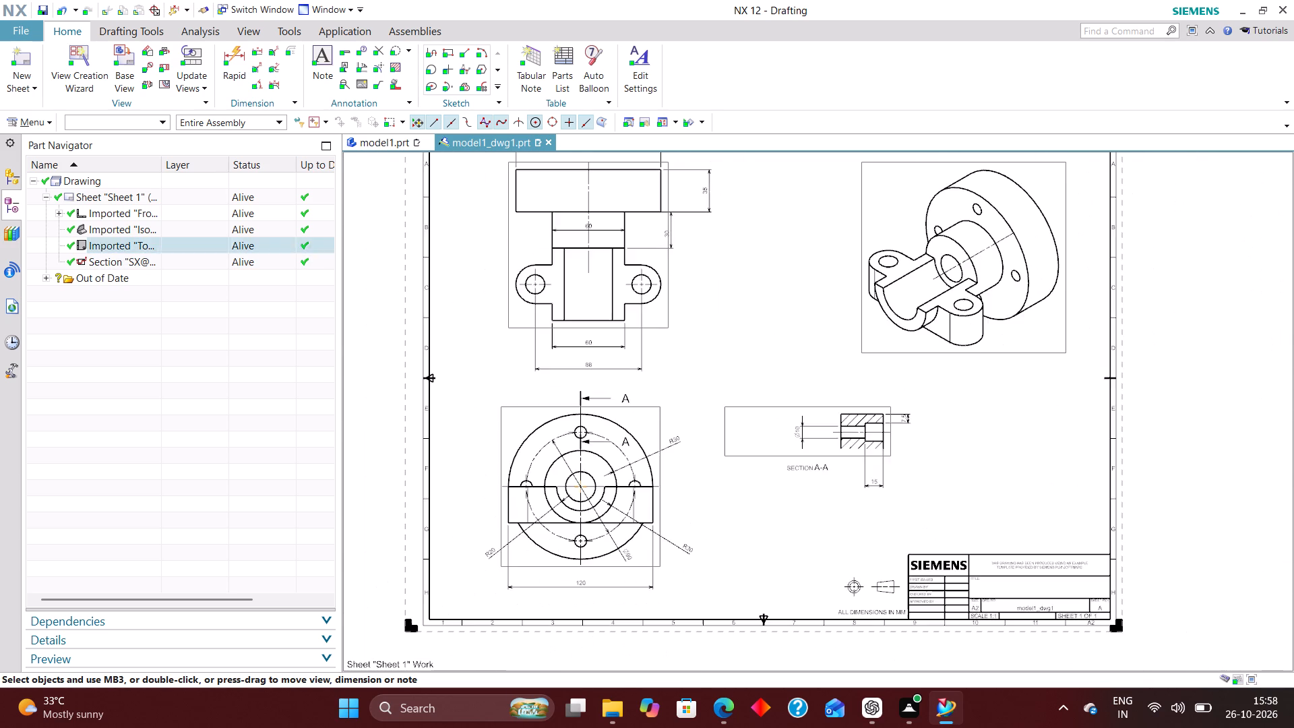
Add a diametral dimension to the hole in the right lug of the view above the circular flange view.
scroll(684, 271, "up", 2)
scroll(684, 271, "down", 3)
scroll(809, 364, "up", 2)
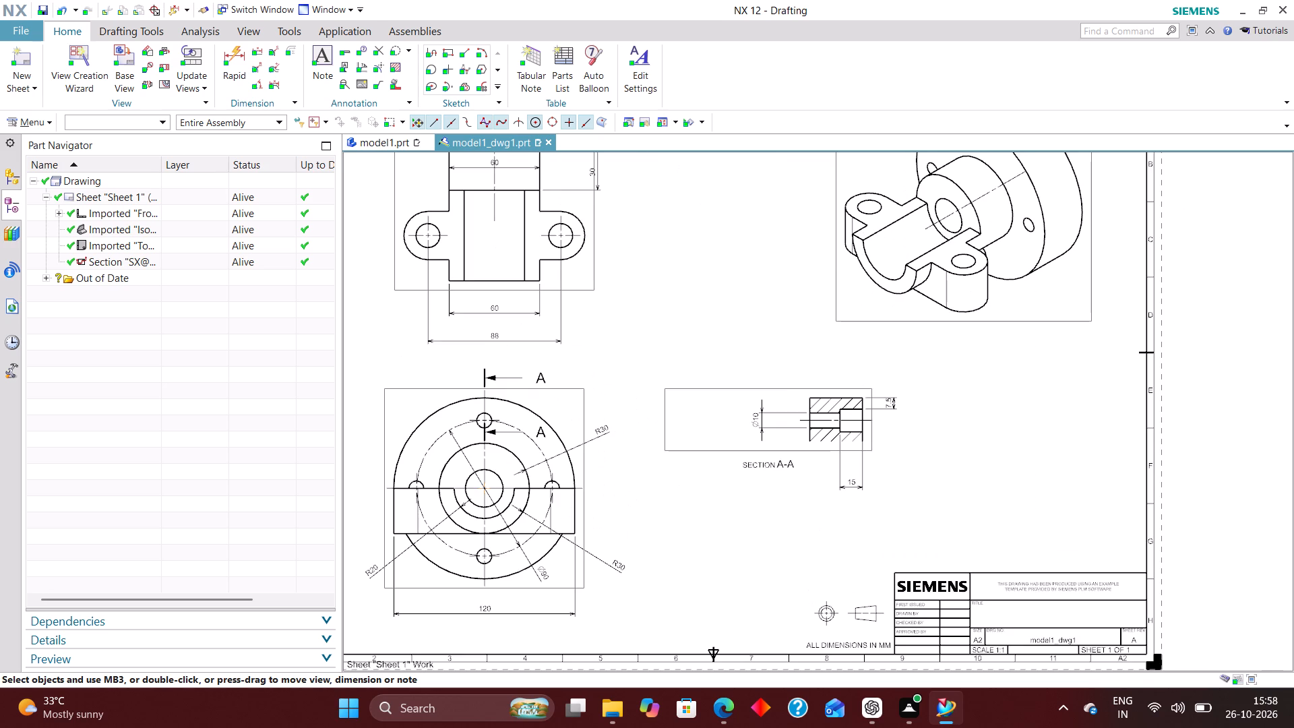
scroll(644, 253, "down", 2)
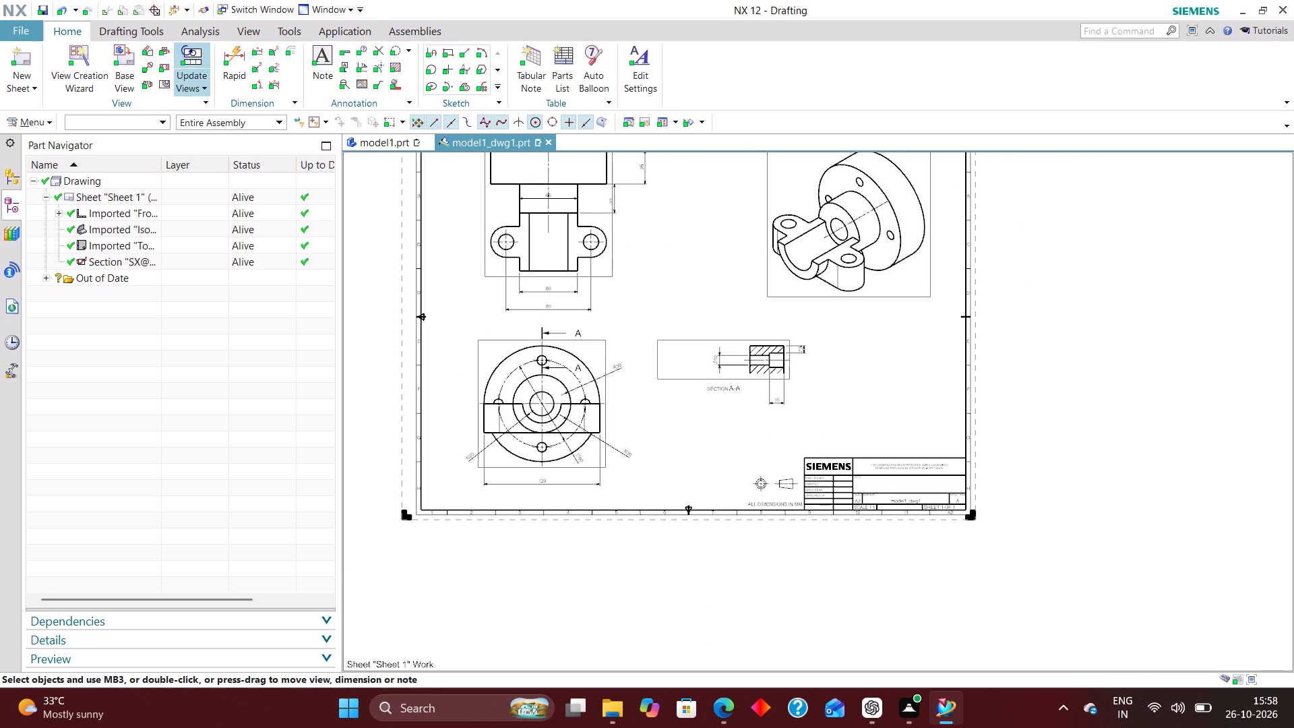
left_click(233, 53)
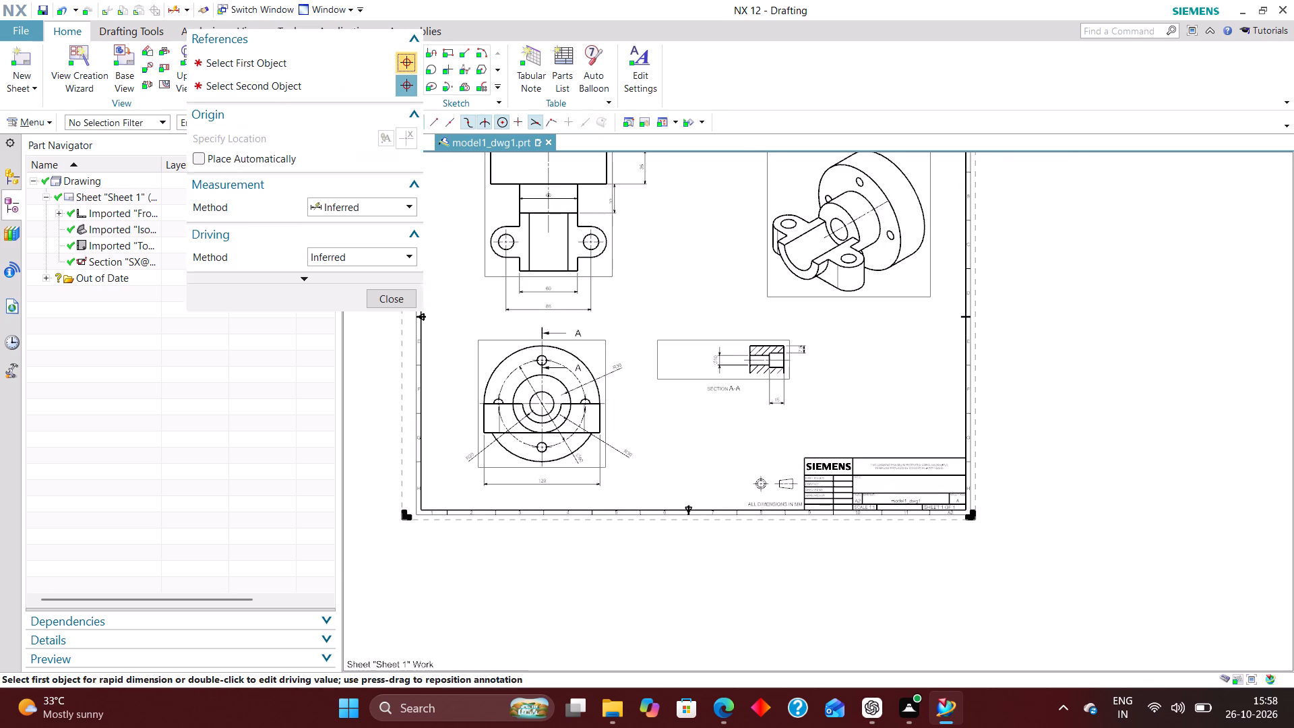
left_click(370, 203)
left_click(372, 342)
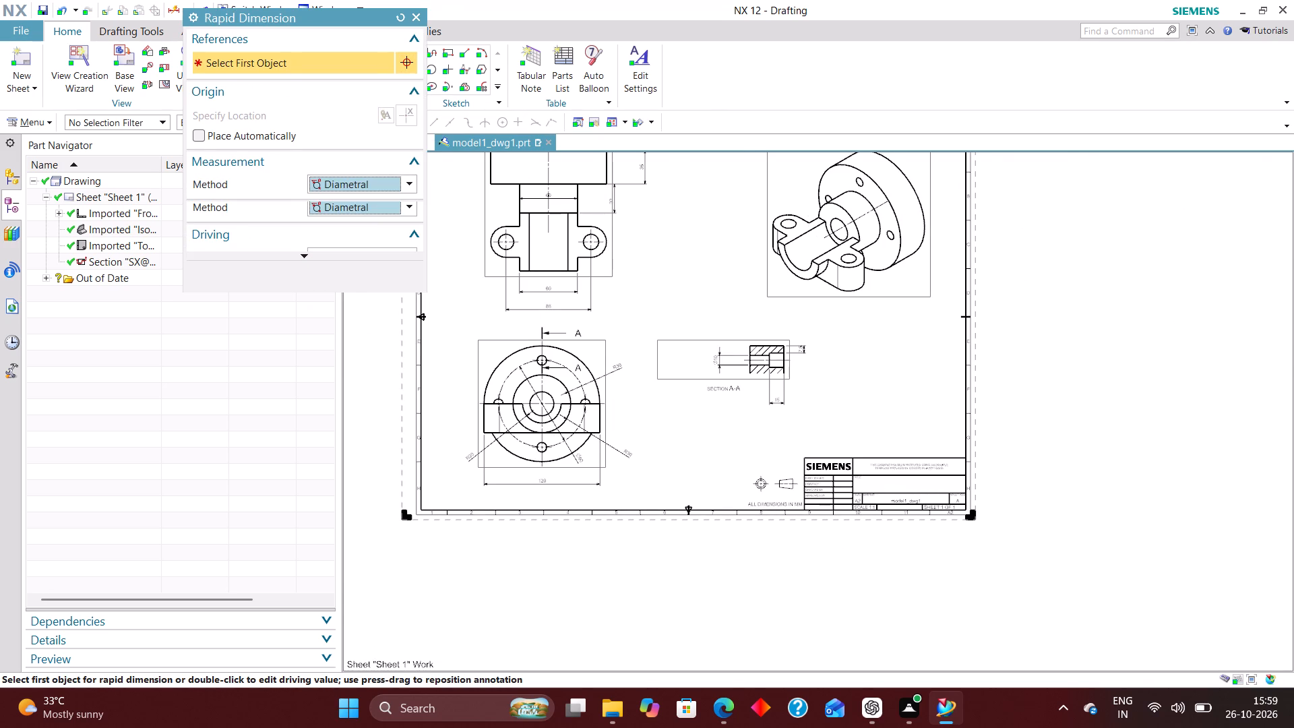
scroll(592, 229, "up", 5)
left_click(605, 251)
left_click(703, 199)
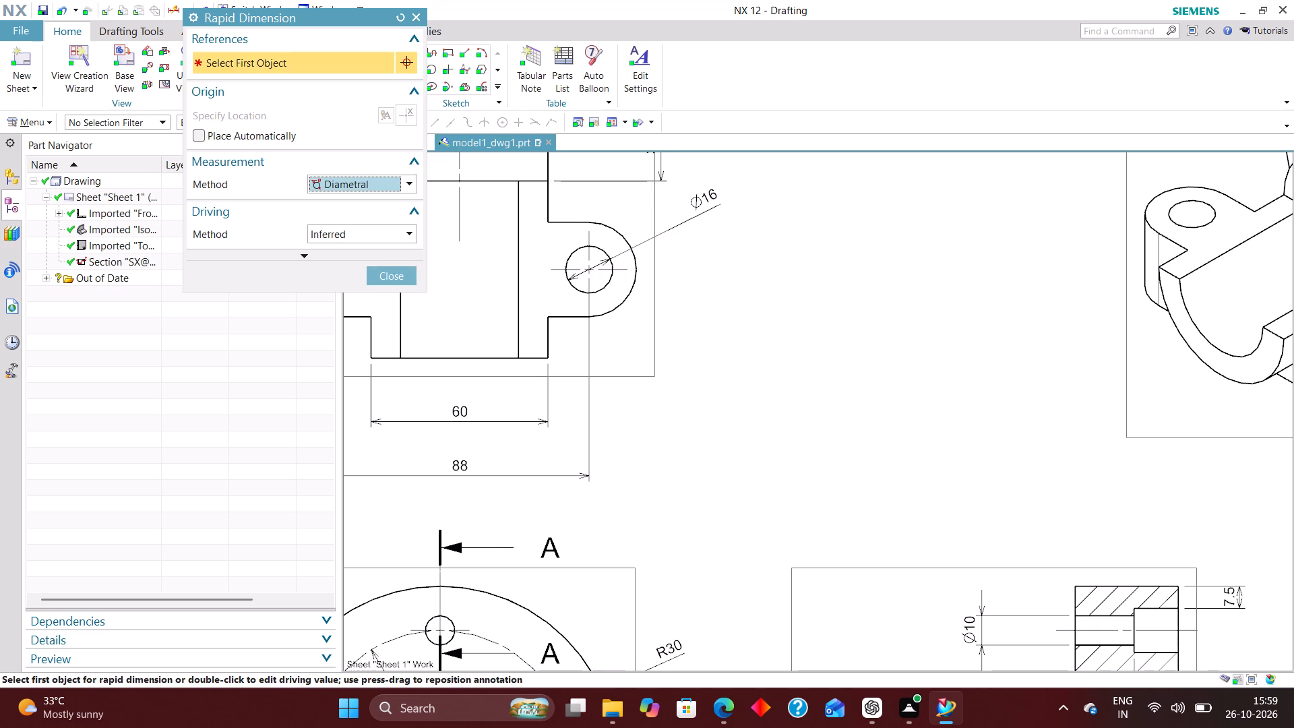
Add a diametral dimension to the rounded outer edge of the same lug, placing it below and outside the view.
left_click(415, 183)
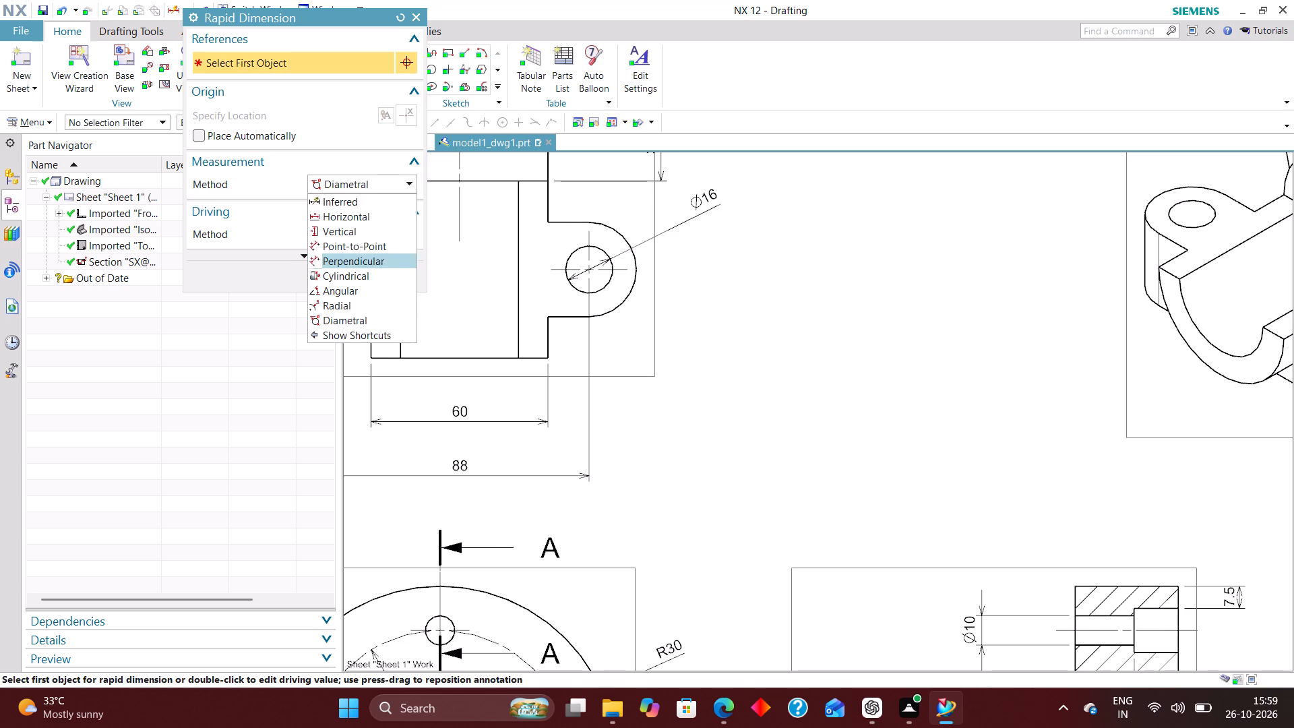
left_click(383, 311)
left_click(622, 299)
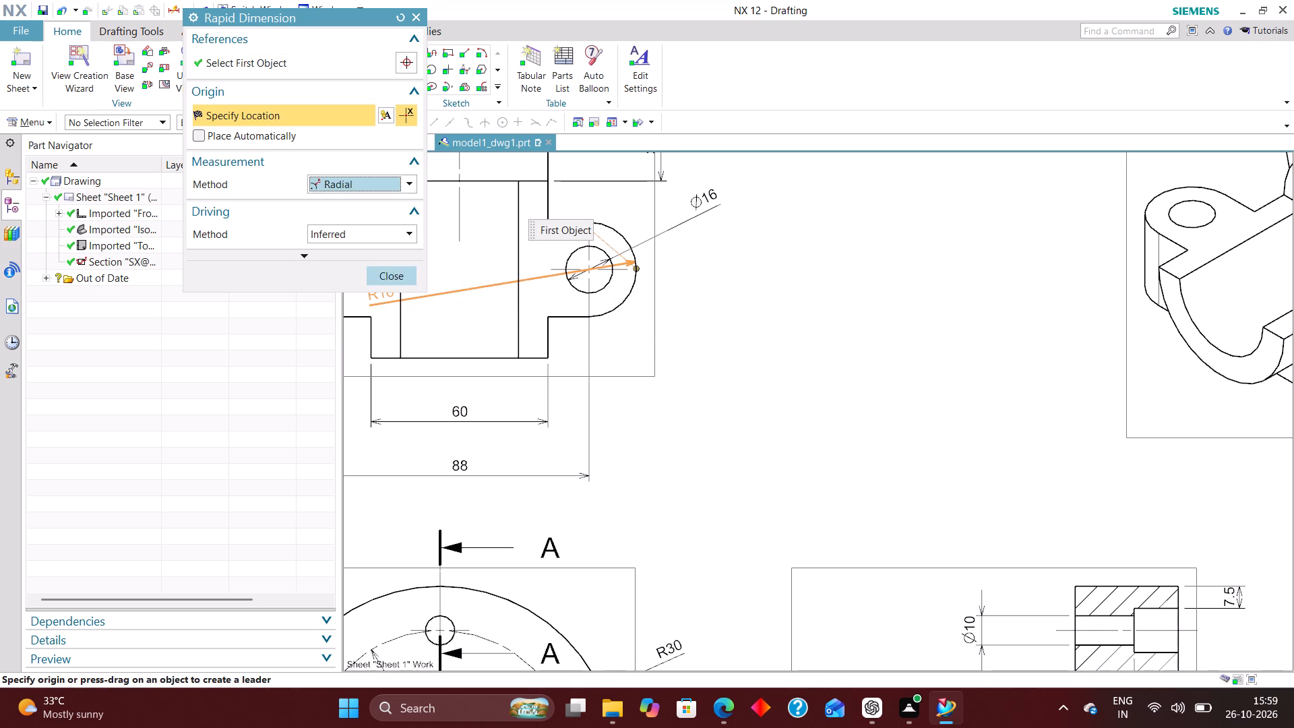
left_click(410, 177)
left_click(362, 317)
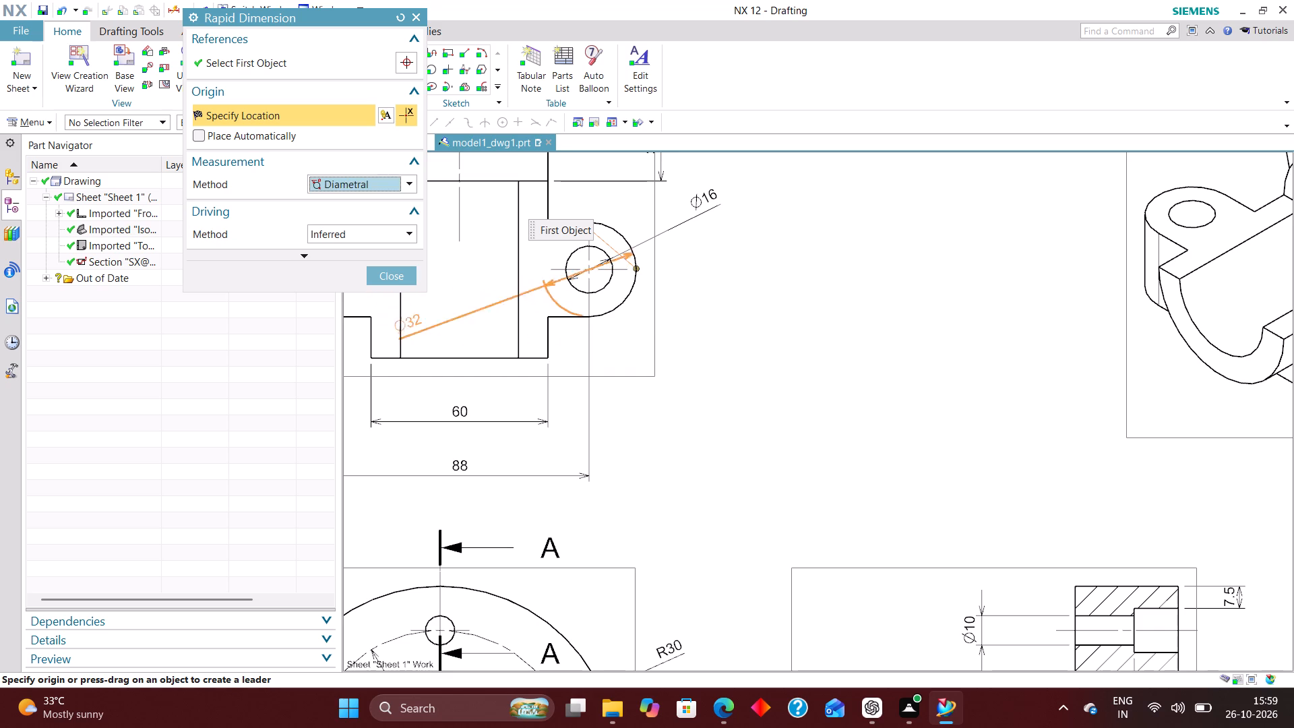
left_click(706, 344)
scroll(882, 346, "down", 2)
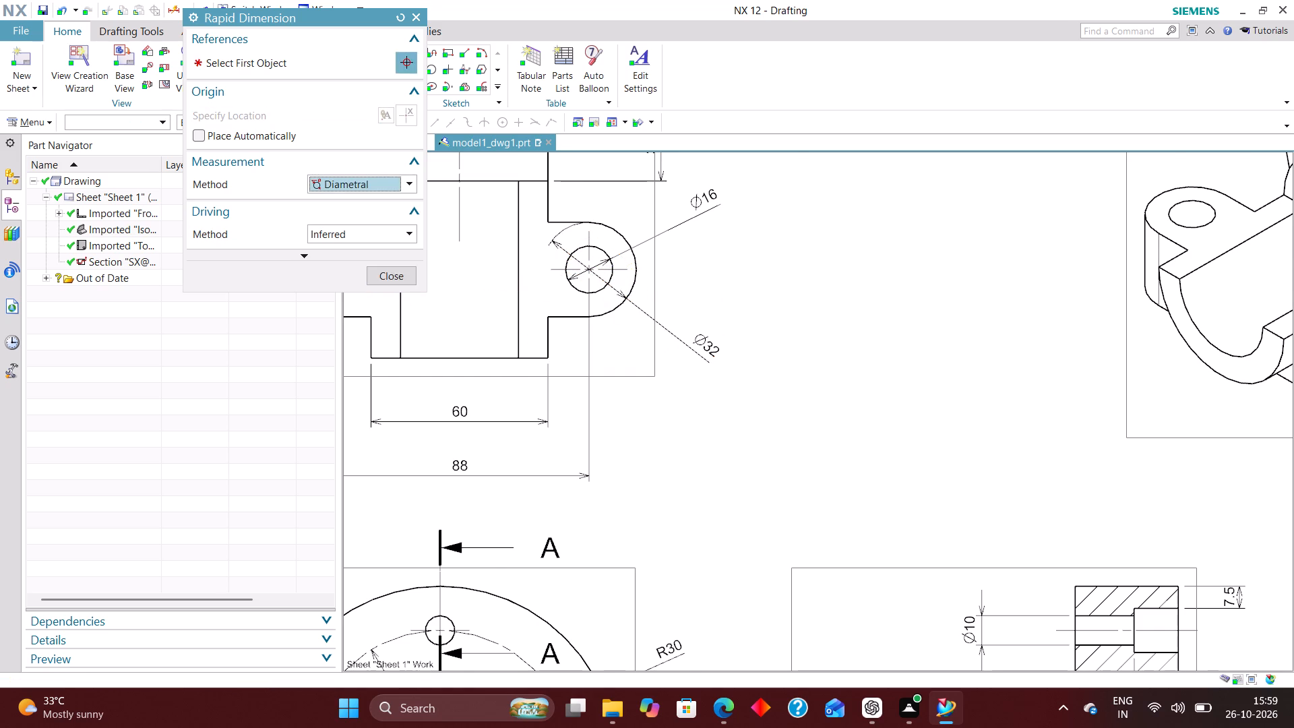
scroll(882, 351, "down", 5)
scroll(844, 344, "up", 3)
scroll(802, 347, "down", 2)
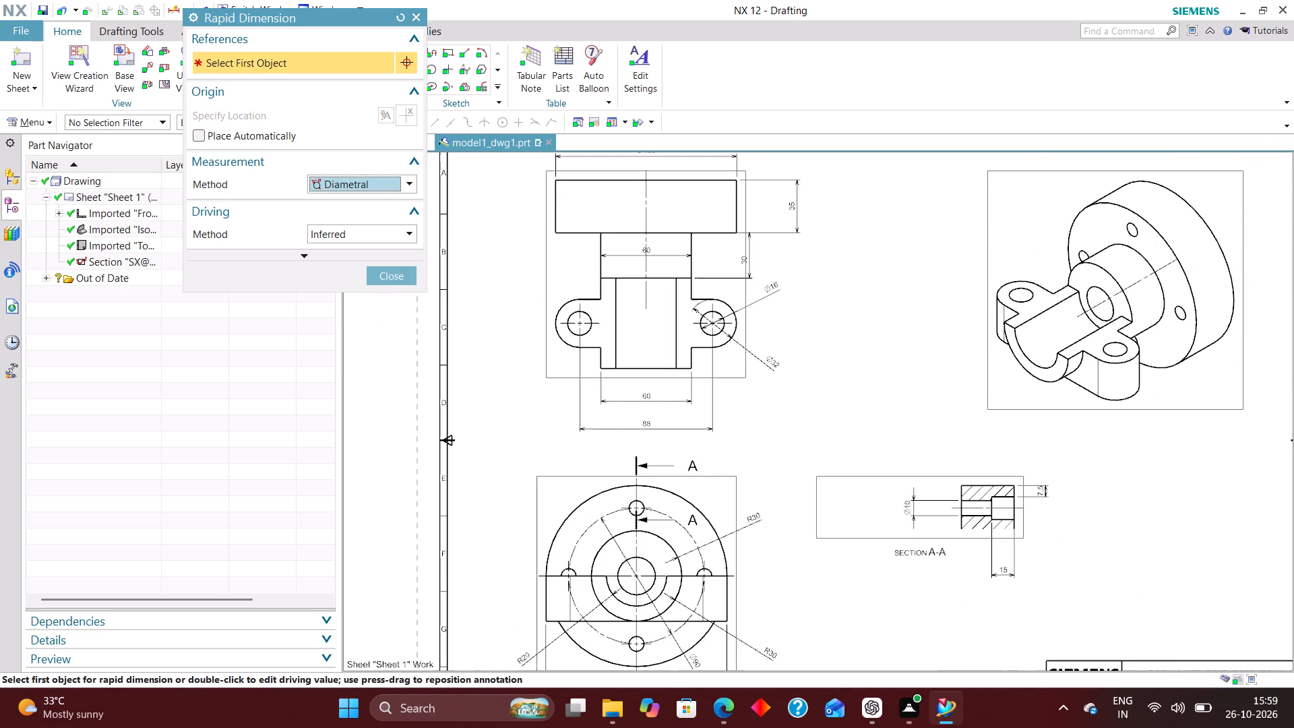
scroll(762, 357, "up", 4)
scroll(787, 421, "down", 5)
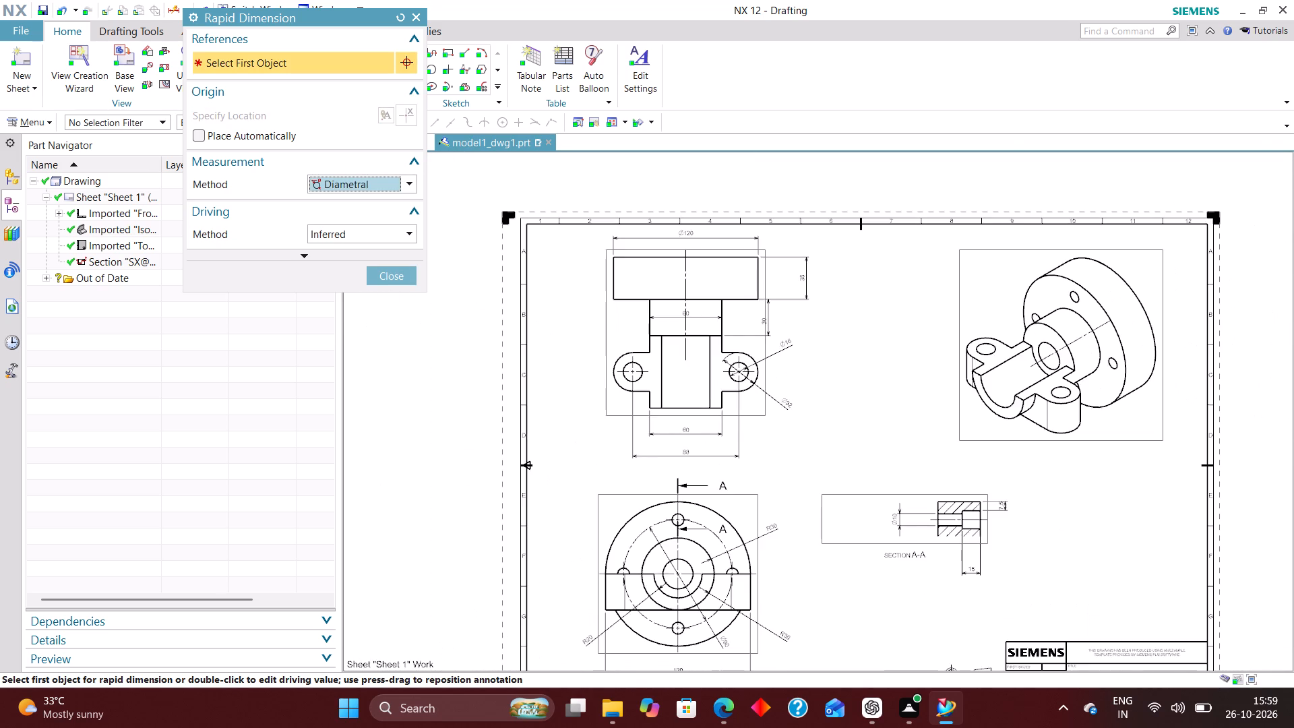
scroll(739, 293, "up", 3)
scroll(729, 294, "down", 3)
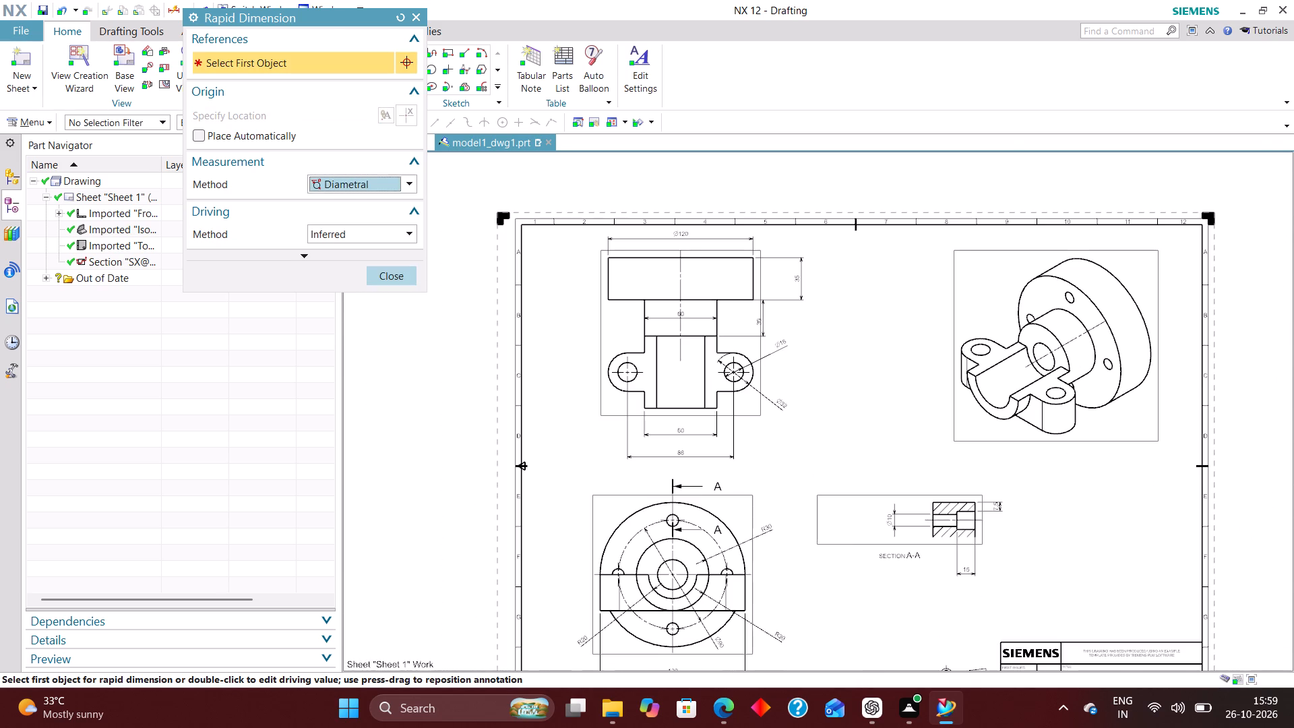
left_click(386, 276)
Examine the circular flange view and the whole sheet for missing dimensions and dimension text that needs tidying.
scroll(689, 311, "down", 2)
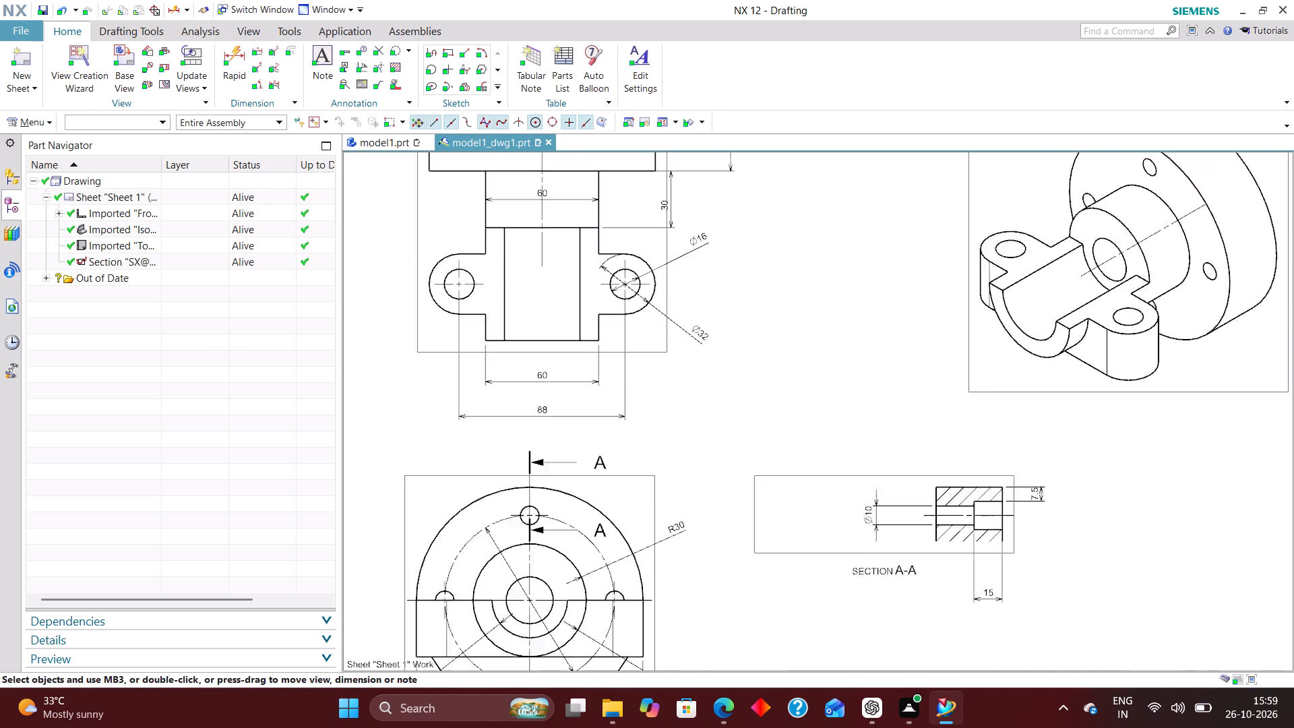
scroll(689, 311, "down", 2)
scroll(820, 390, "up", 2)
right_click_drag(787, 234, 763, 266)
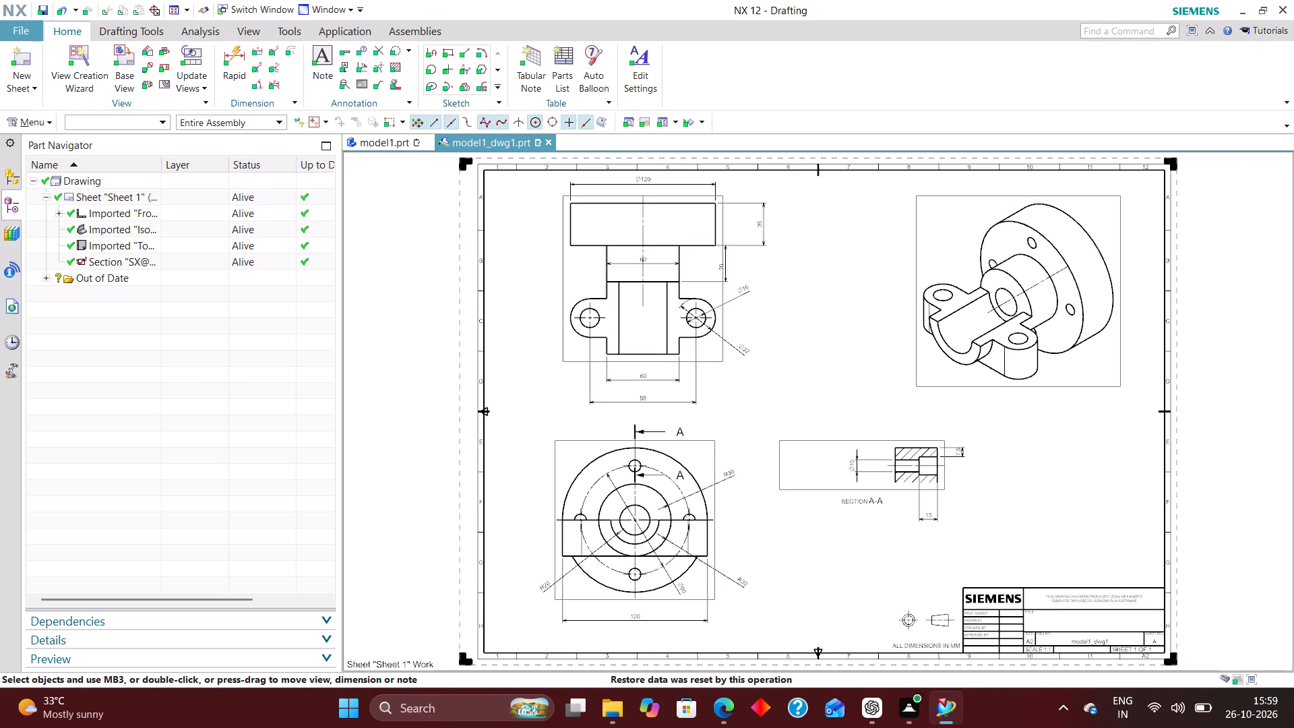
scroll(683, 582, "up", 4)
scroll(670, 417, "down", 2)
scroll(625, 564, "up", 5)
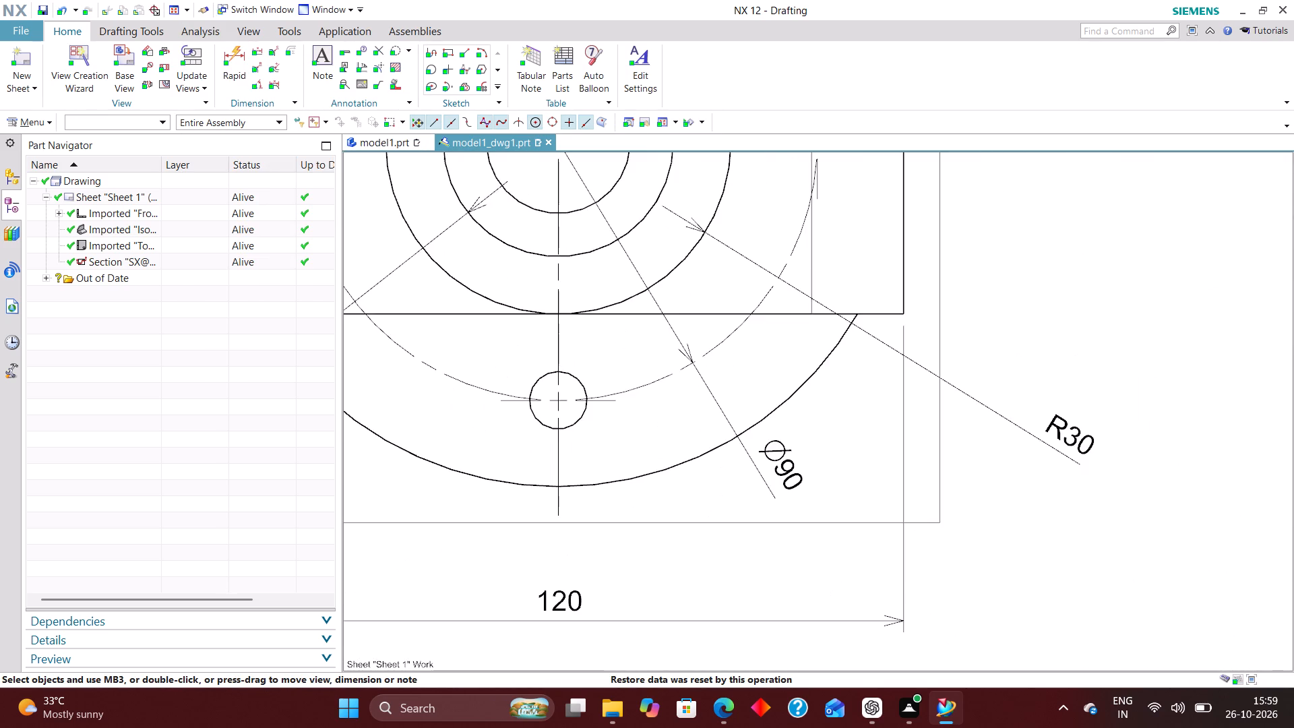
scroll(635, 492, "down", 6)
scroll(599, 431, "up", 4)
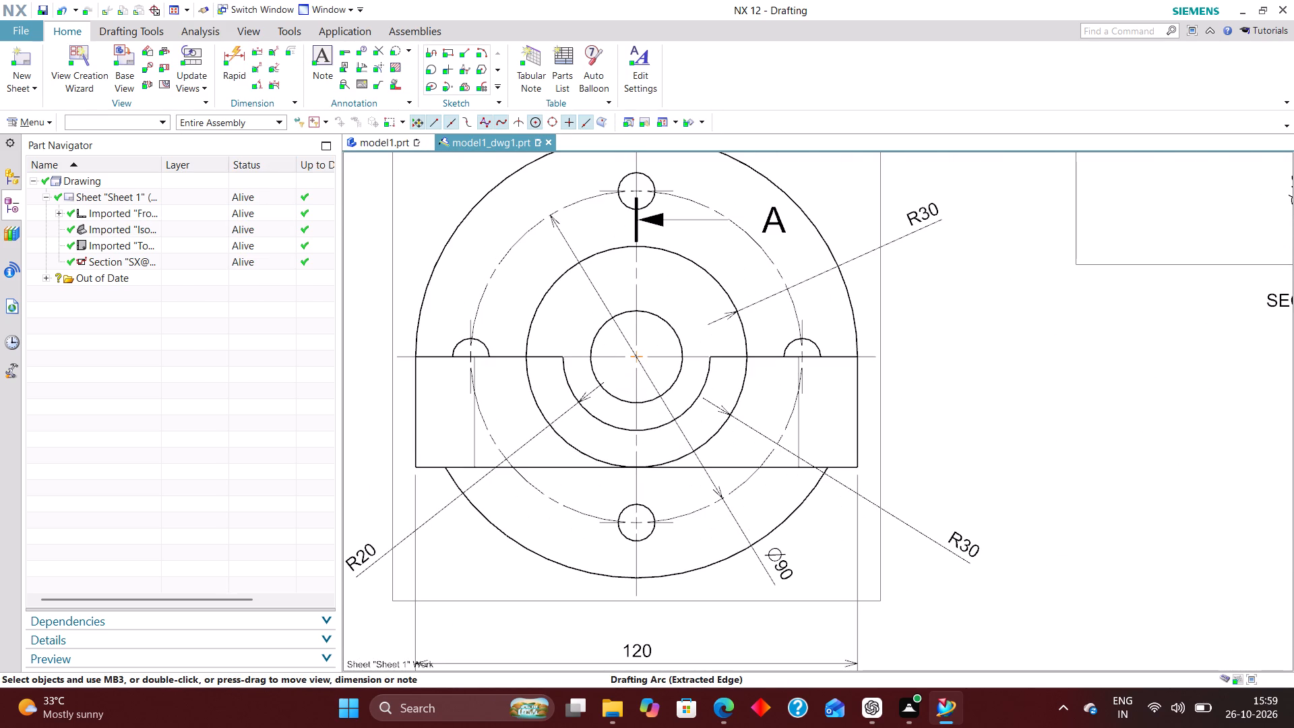
scroll(650, 421, "down", 4)
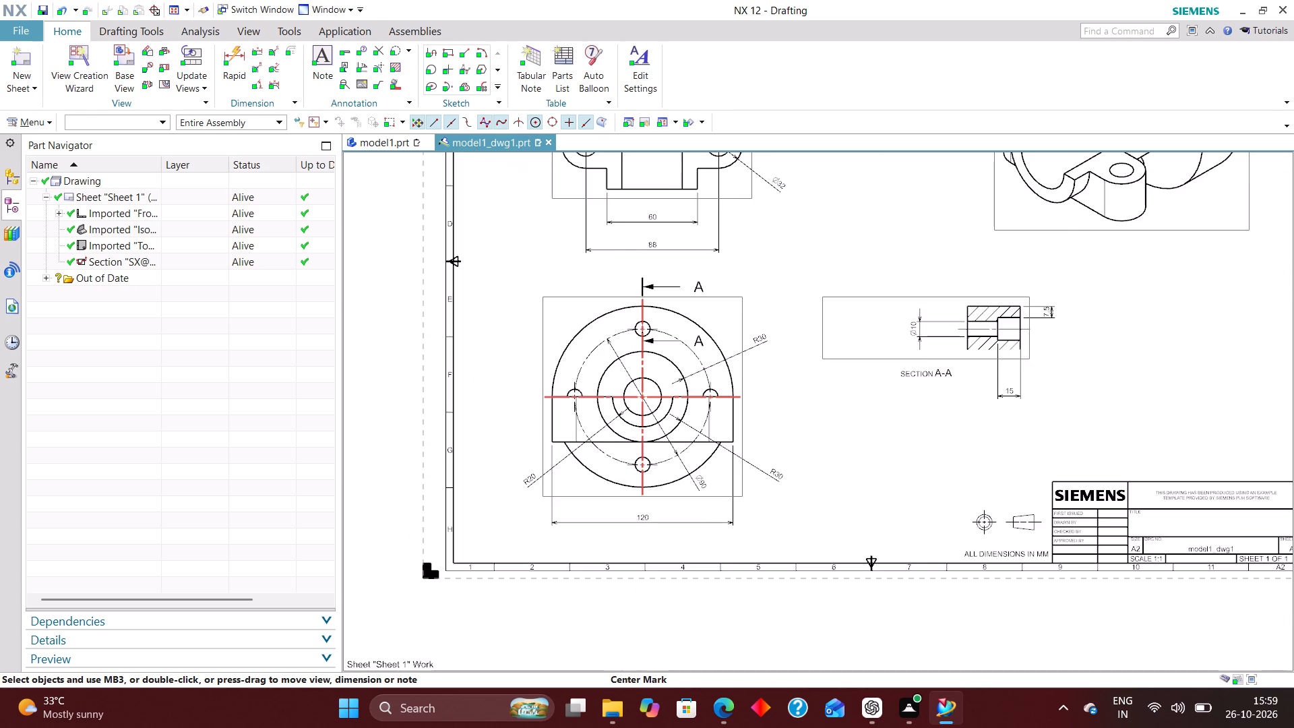
scroll(640, 429, "down", 3)
scroll(782, 309, "up", 3)
right_click_drag(775, 282, 747, 344)
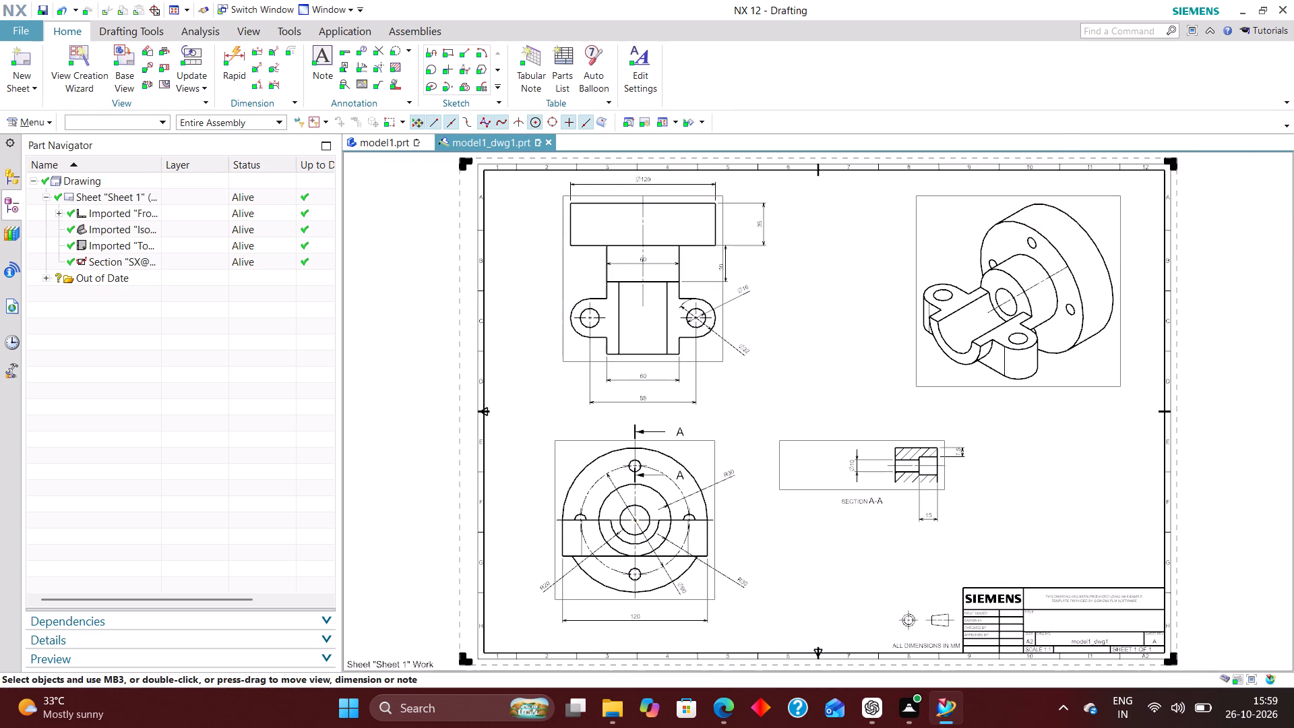
scroll(636, 368, "up", 5)
scroll(679, 359, "down", 4)
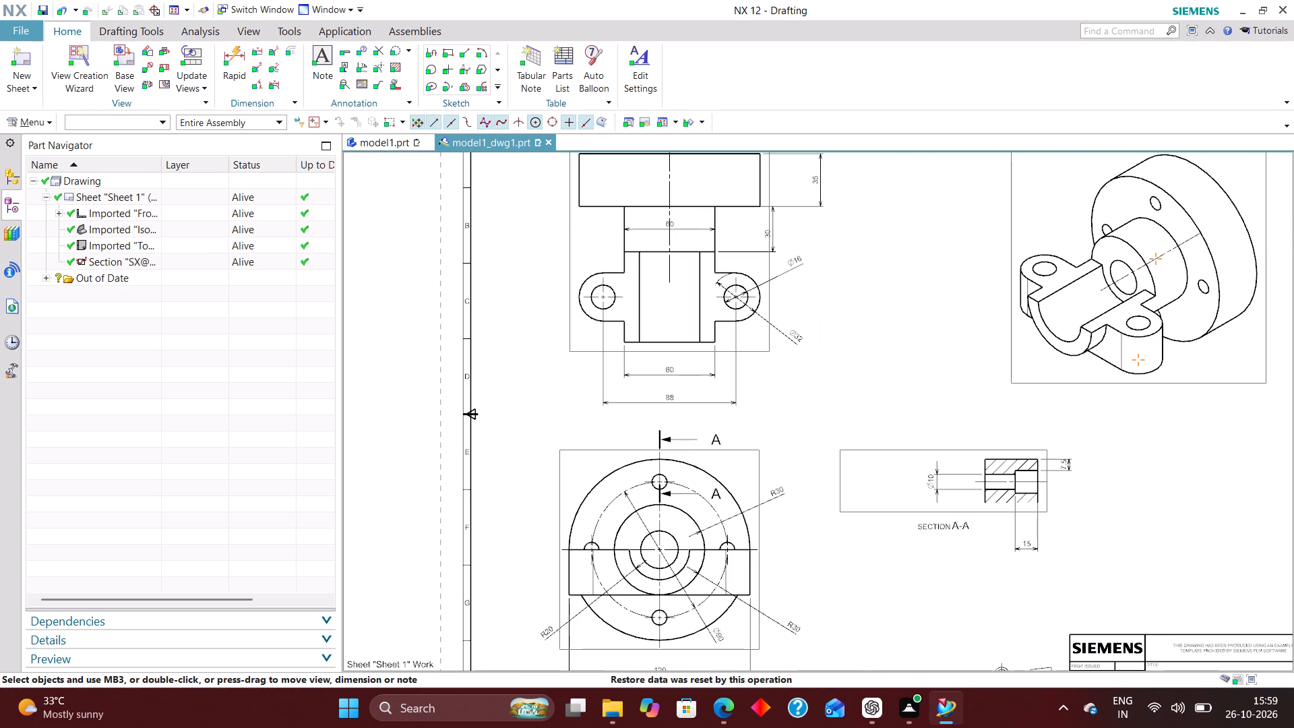
Set the lug's outer diameter dimension to Horizontal Text orientation with the position Text above Stub.
double_click(794, 339)
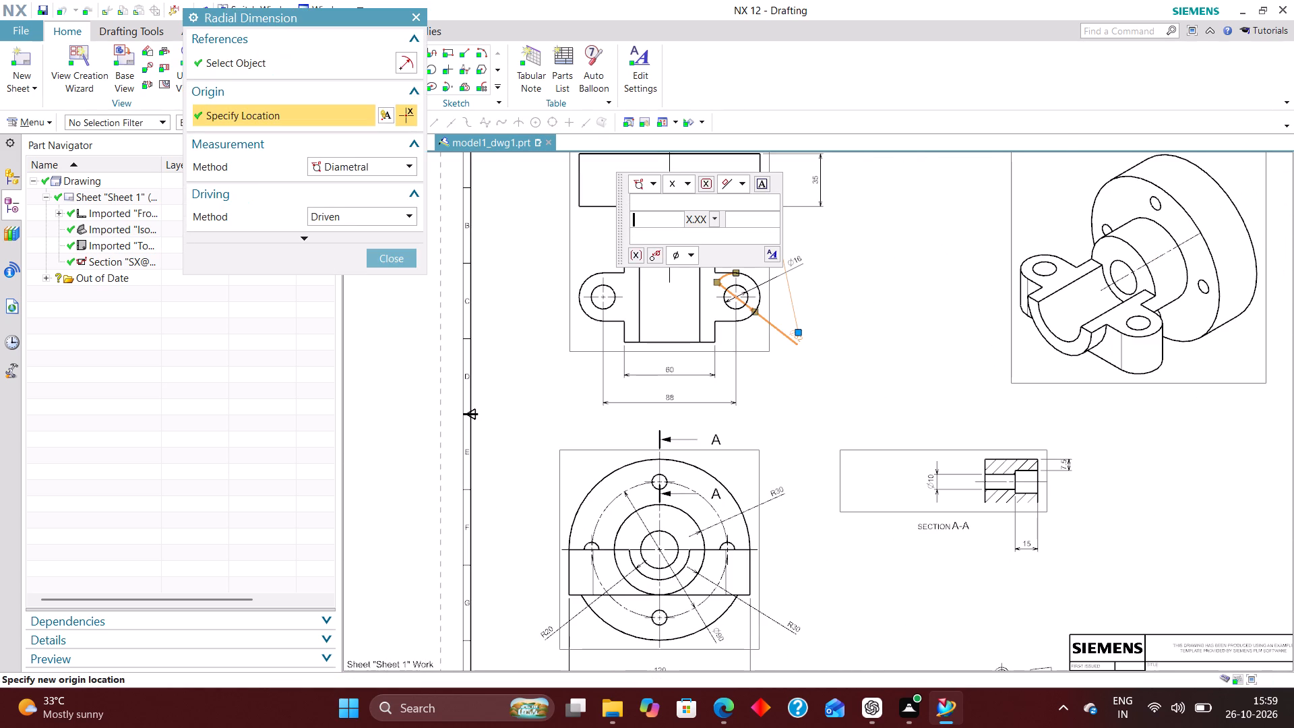
left_click(775, 253)
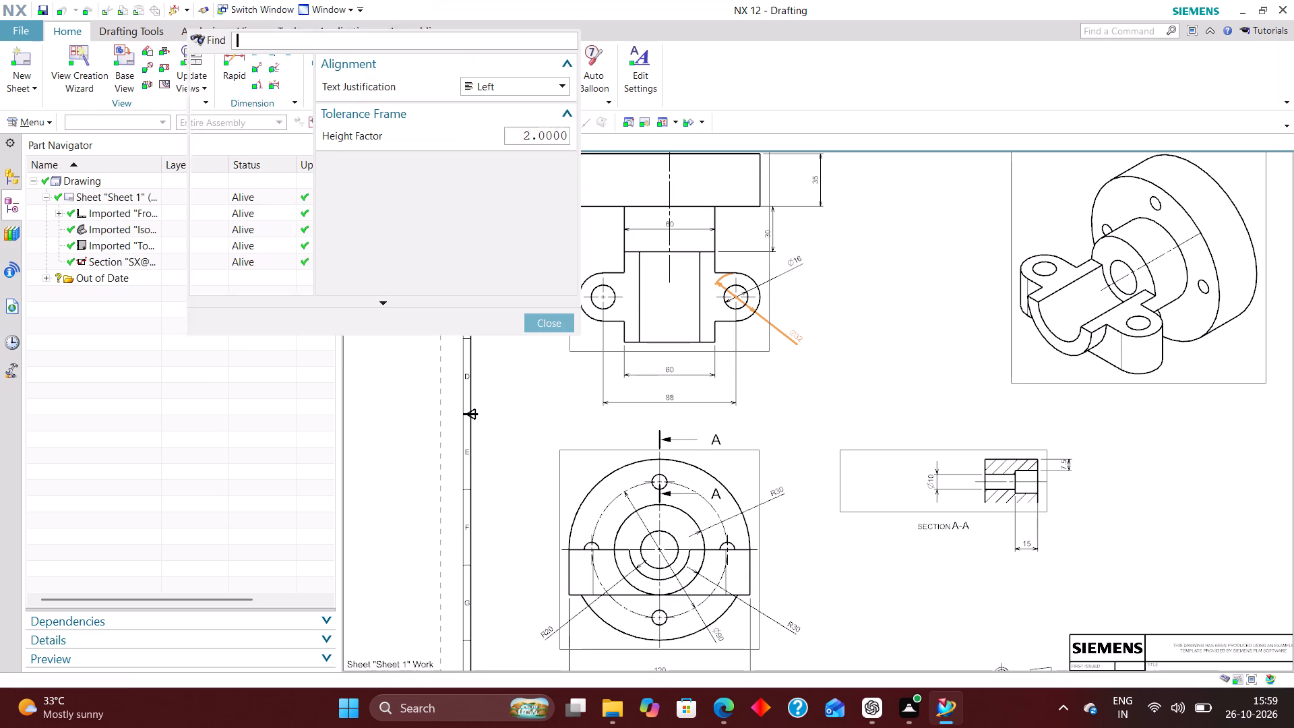
left_click(536, 89)
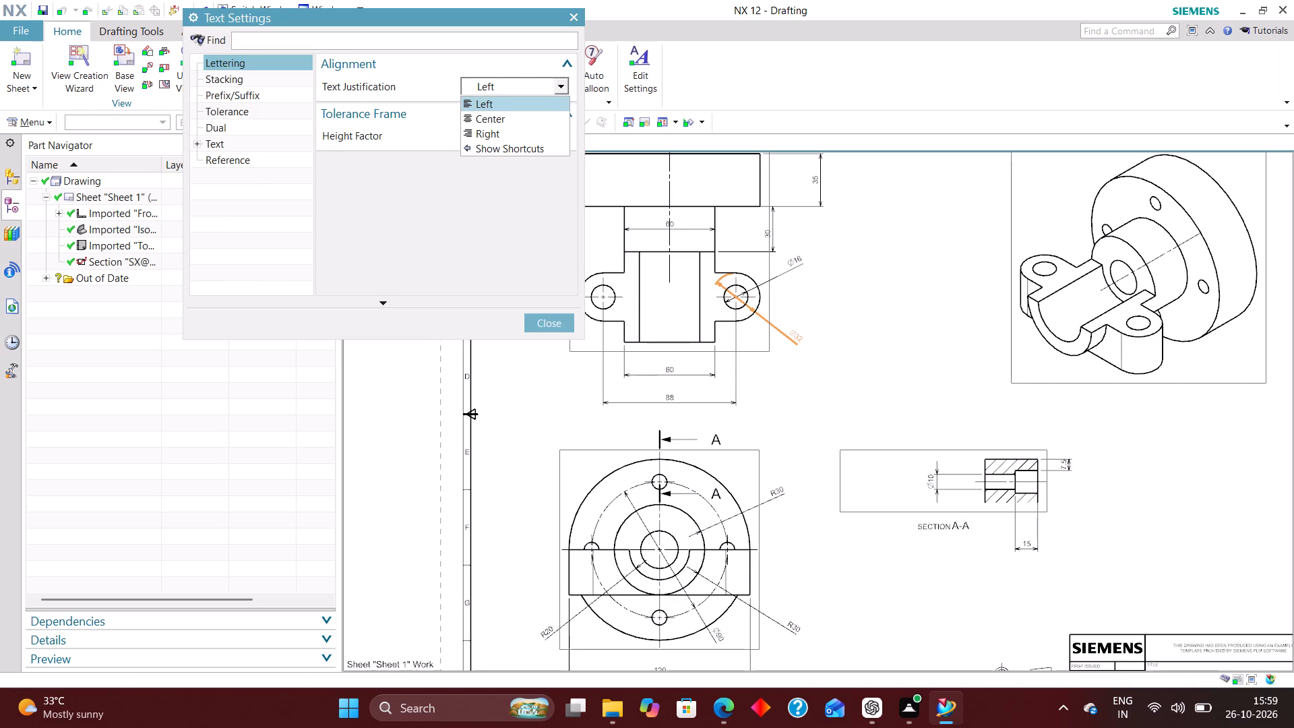
left_click(541, 77)
left_click(264, 146)
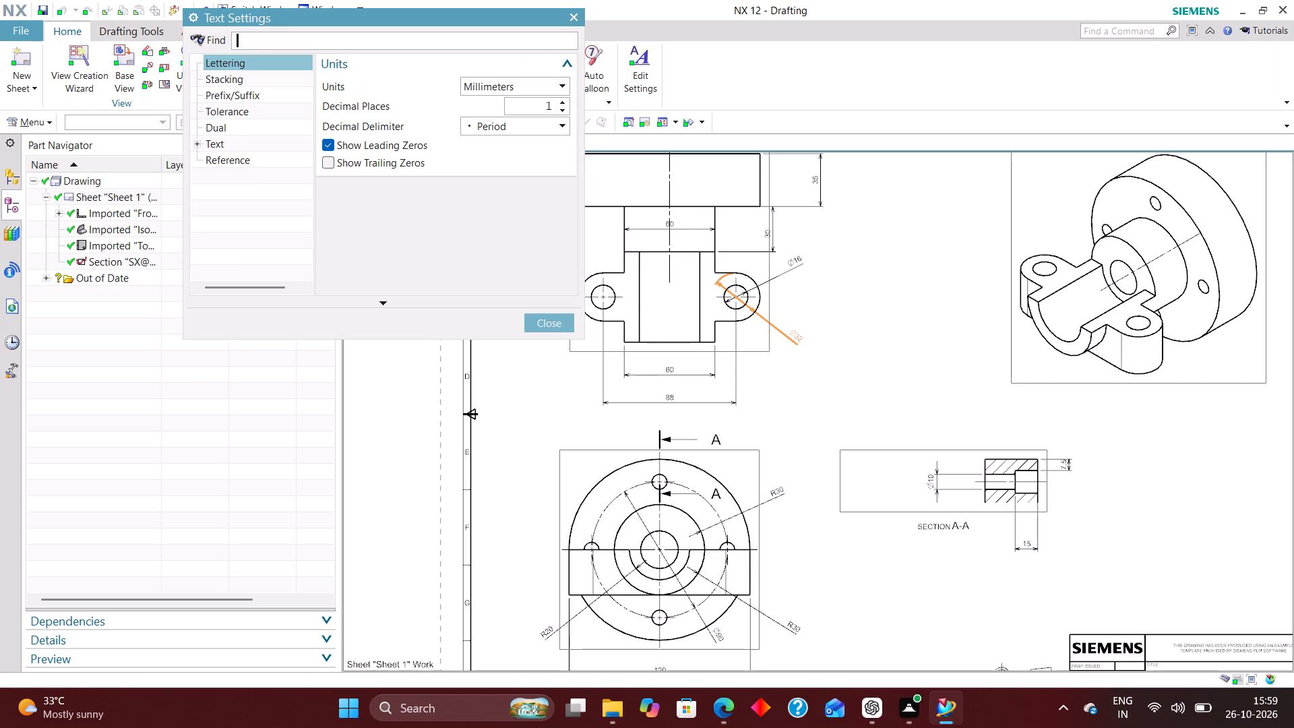
left_click(262, 177)
left_click(512, 84)
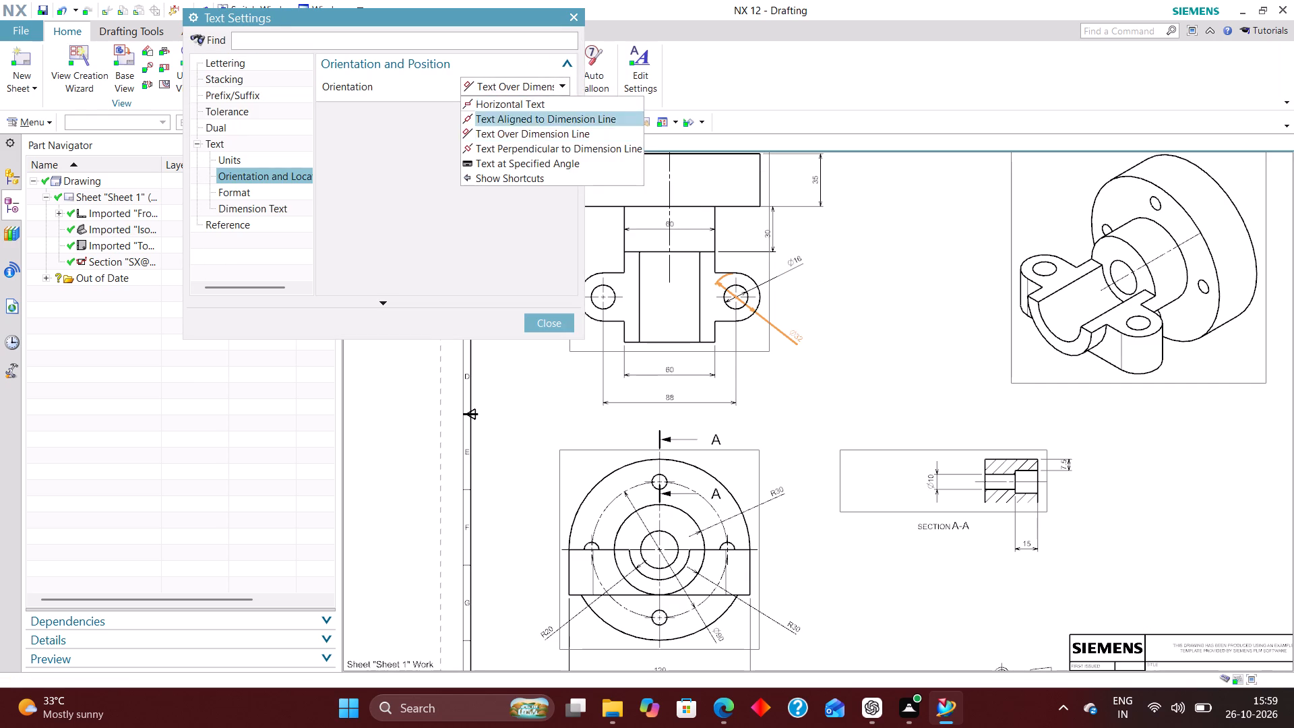
left_click(514, 100)
left_click(549, 111)
left_click(549, 142)
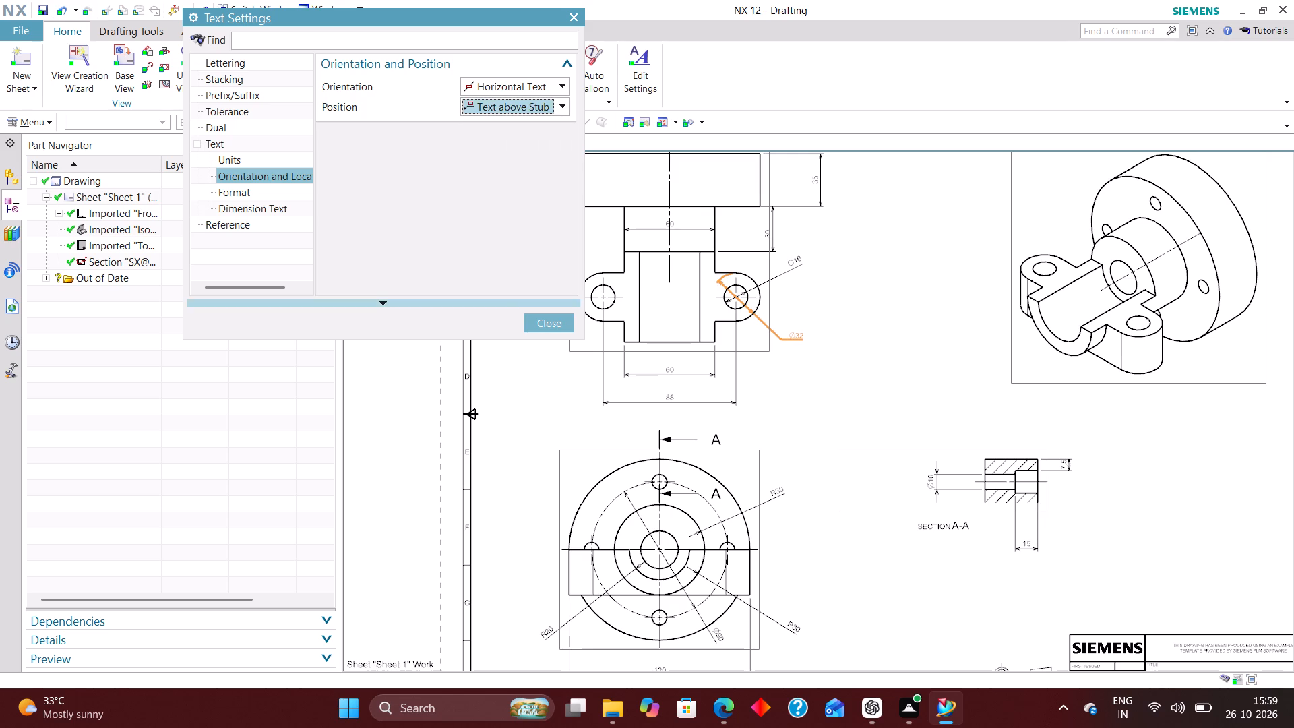
left_click(560, 327)
left_click(404, 260)
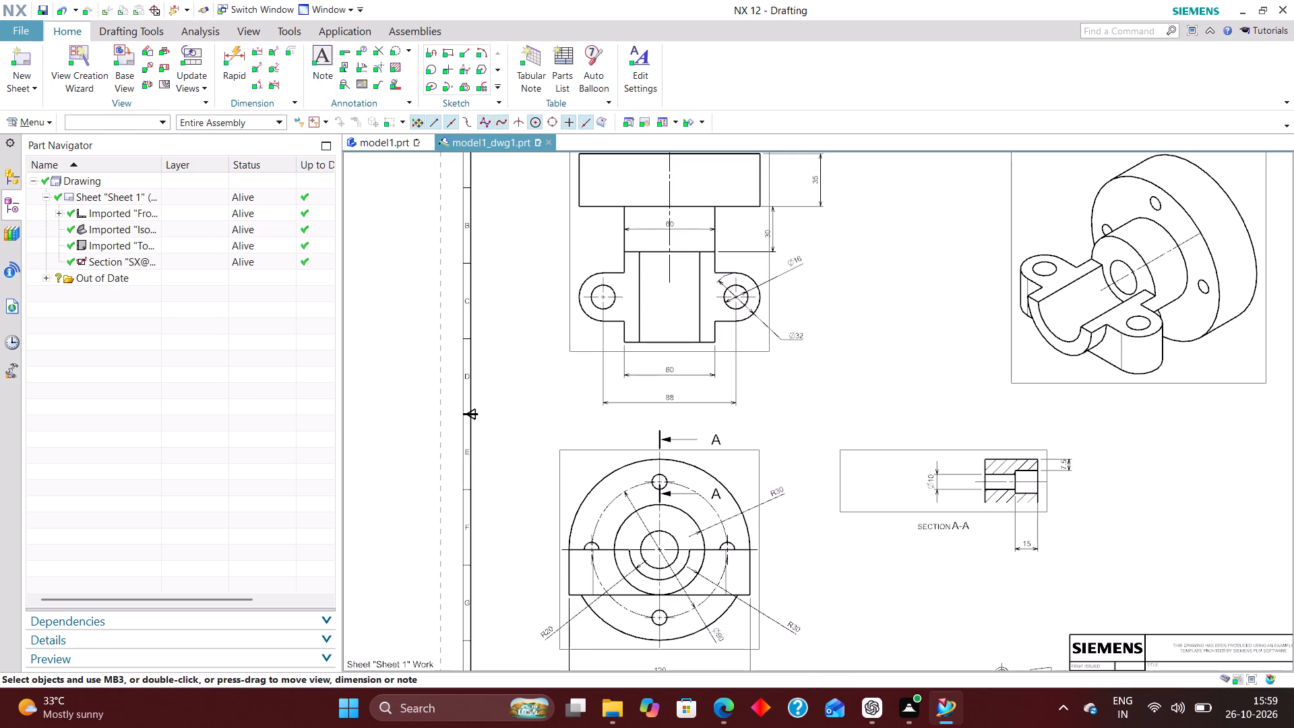
Move the lug's outer diameter dimension text slightly lower and closer to the lug.
left_click_drag(806, 340, 795, 346)
Set the lug hole's diameter dimension to Horizontal Text orientation with the position Text above Stub.
double_click(791, 260)
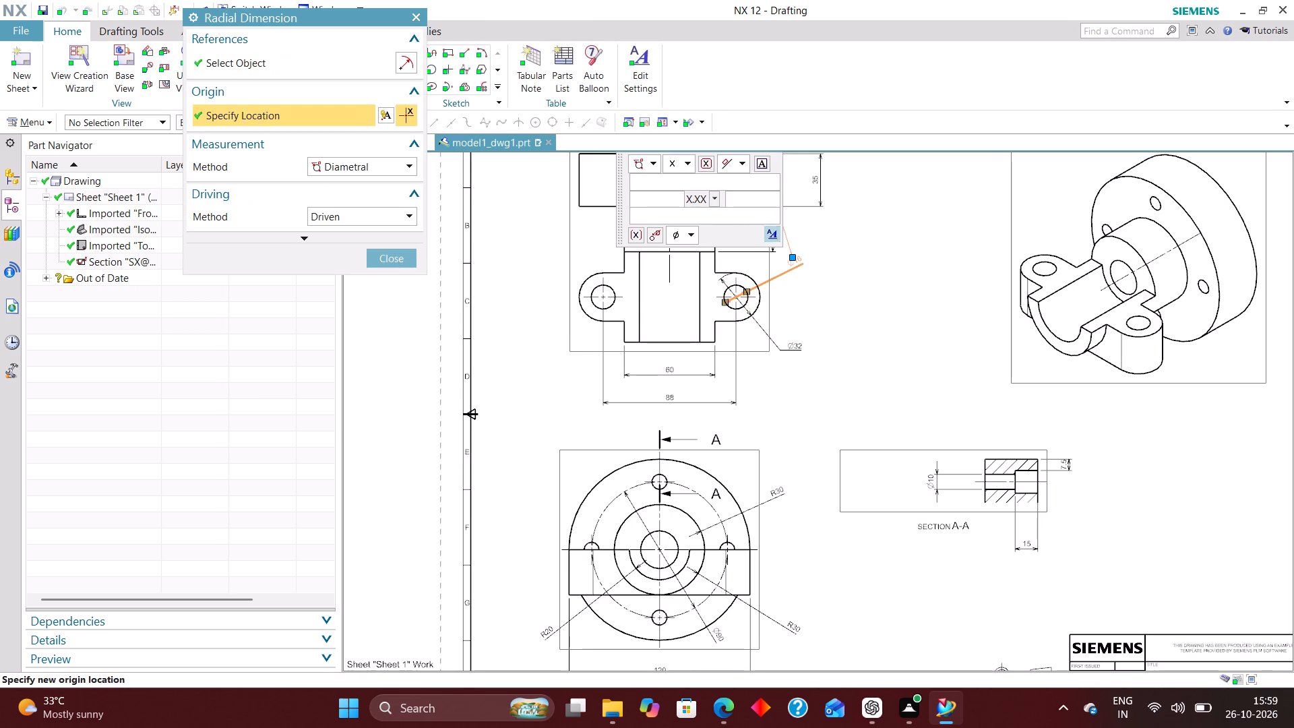
left_click(772, 231)
left_click(509, 95)
left_click(509, 107)
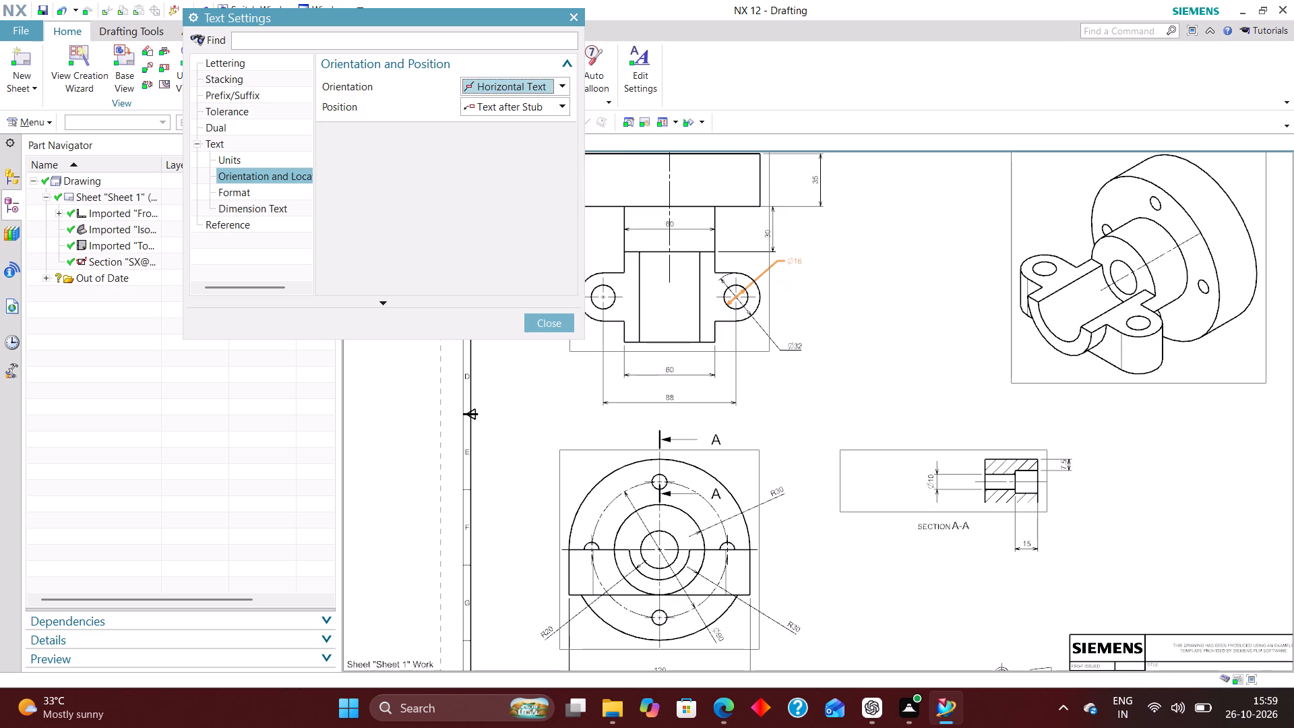
left_click(524, 111)
left_click(526, 142)
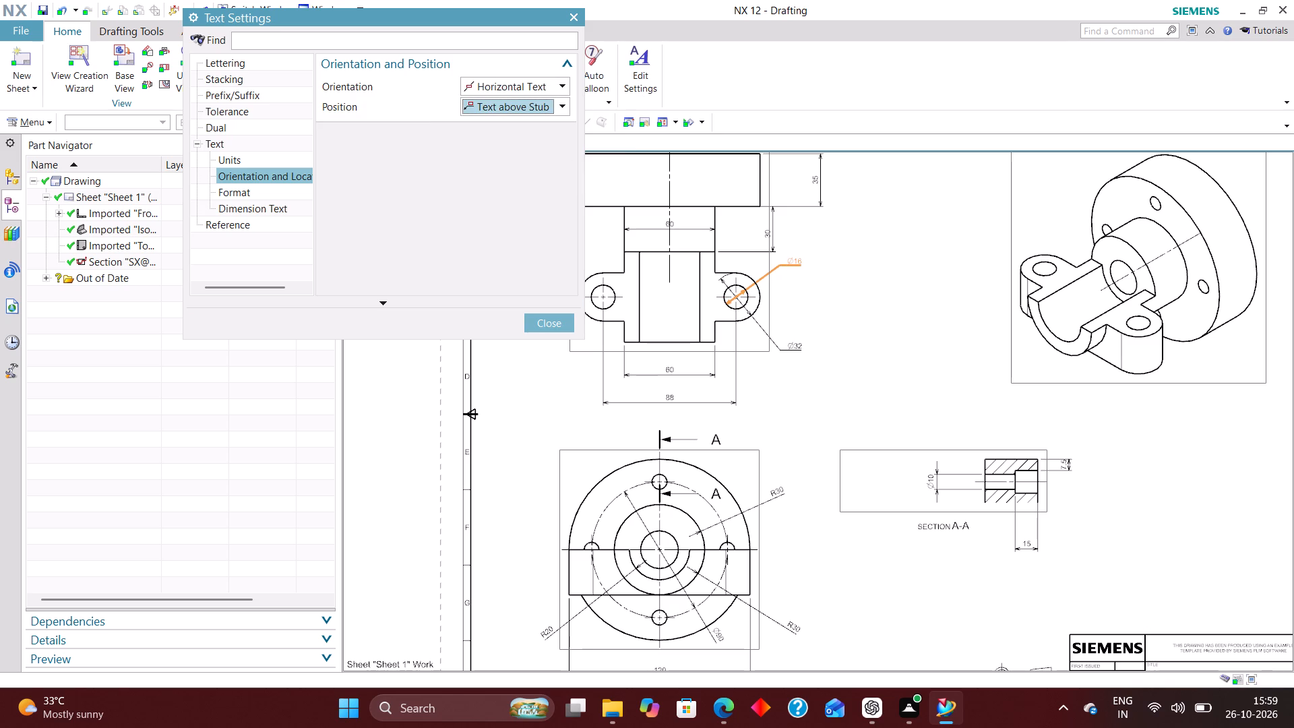
left_click(566, 322)
left_click(410, 261)
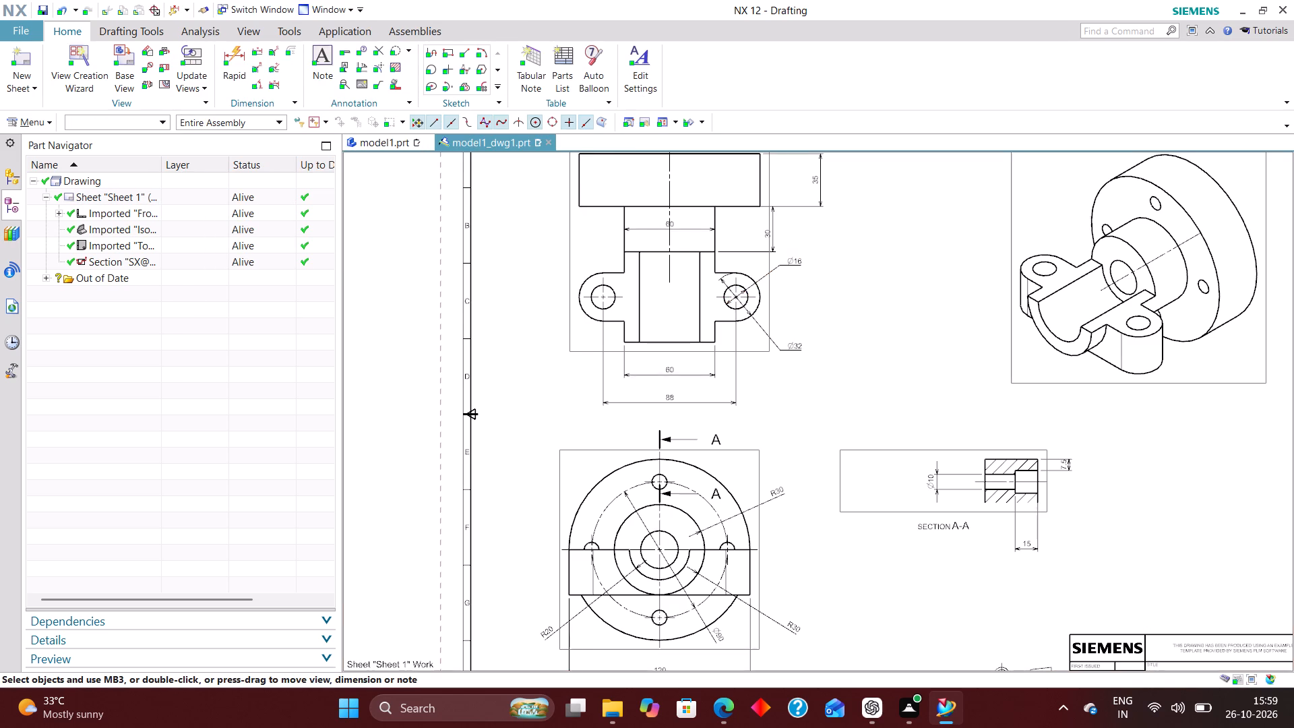
Set the bolt circle's diameter dimension to Horizontal Text orientation with the position Text above Stub.
scroll(771, 295, "down", 3)
scroll(869, 322, "up", 3)
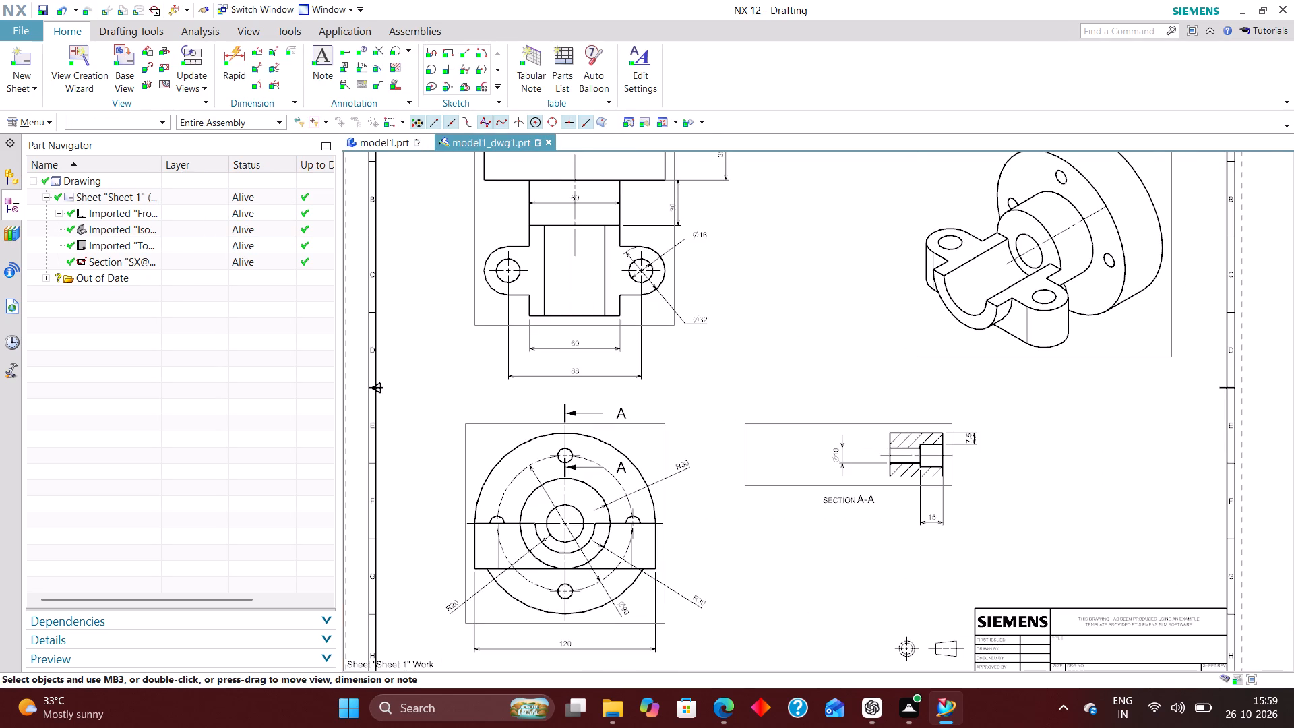
scroll(697, 402, "down", 2)
scroll(675, 580, "up", 4)
double_click(622, 480)
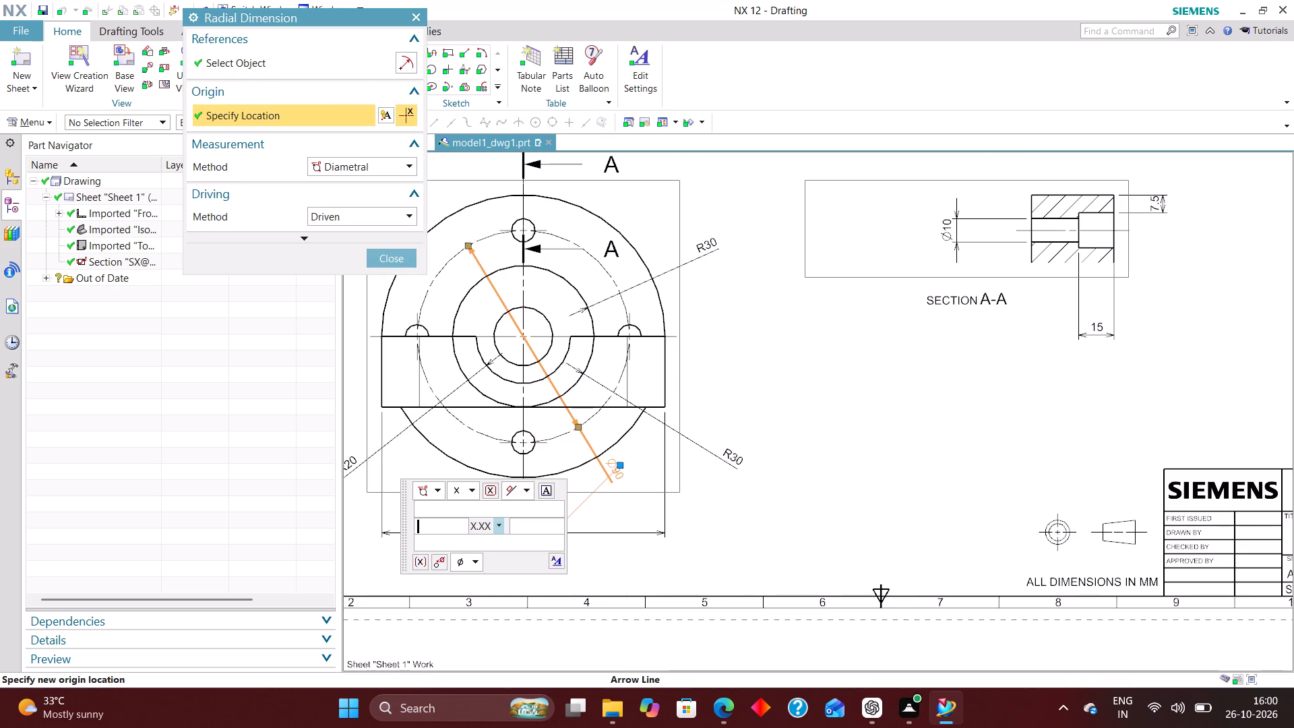
left_click(560, 556)
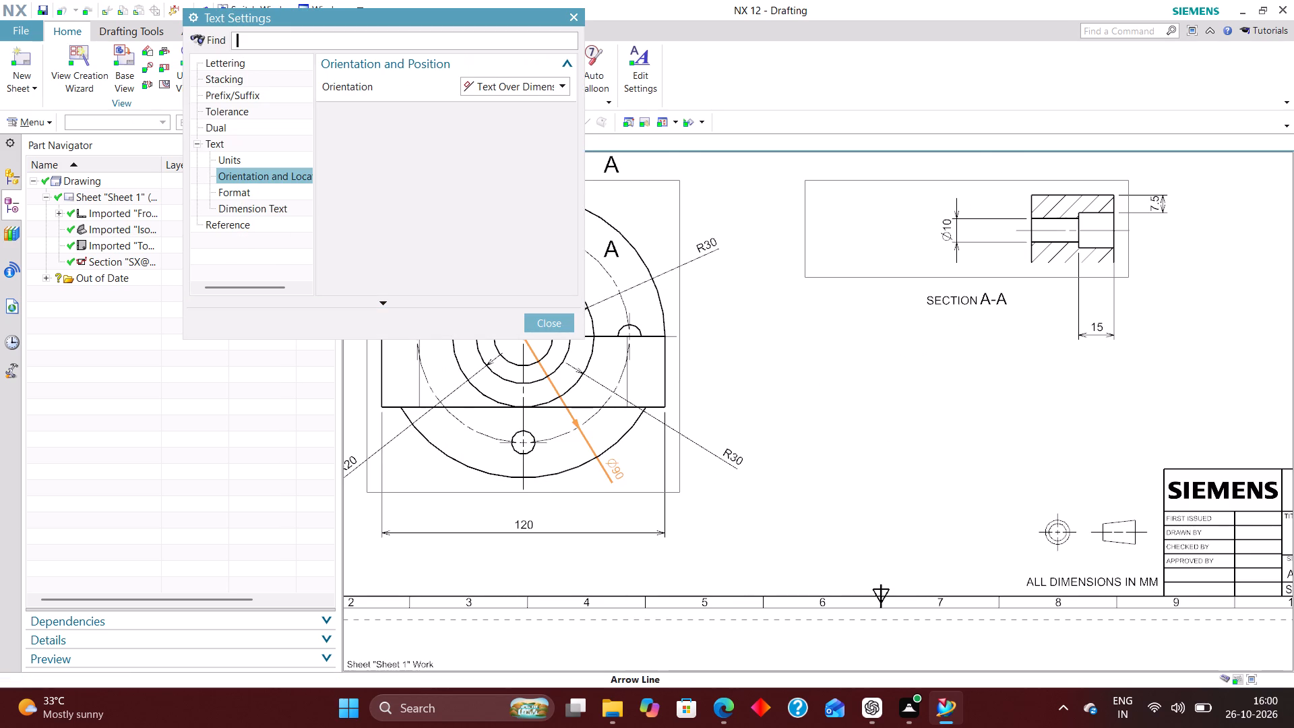
left_click(555, 90)
left_click(545, 100)
left_click(547, 100)
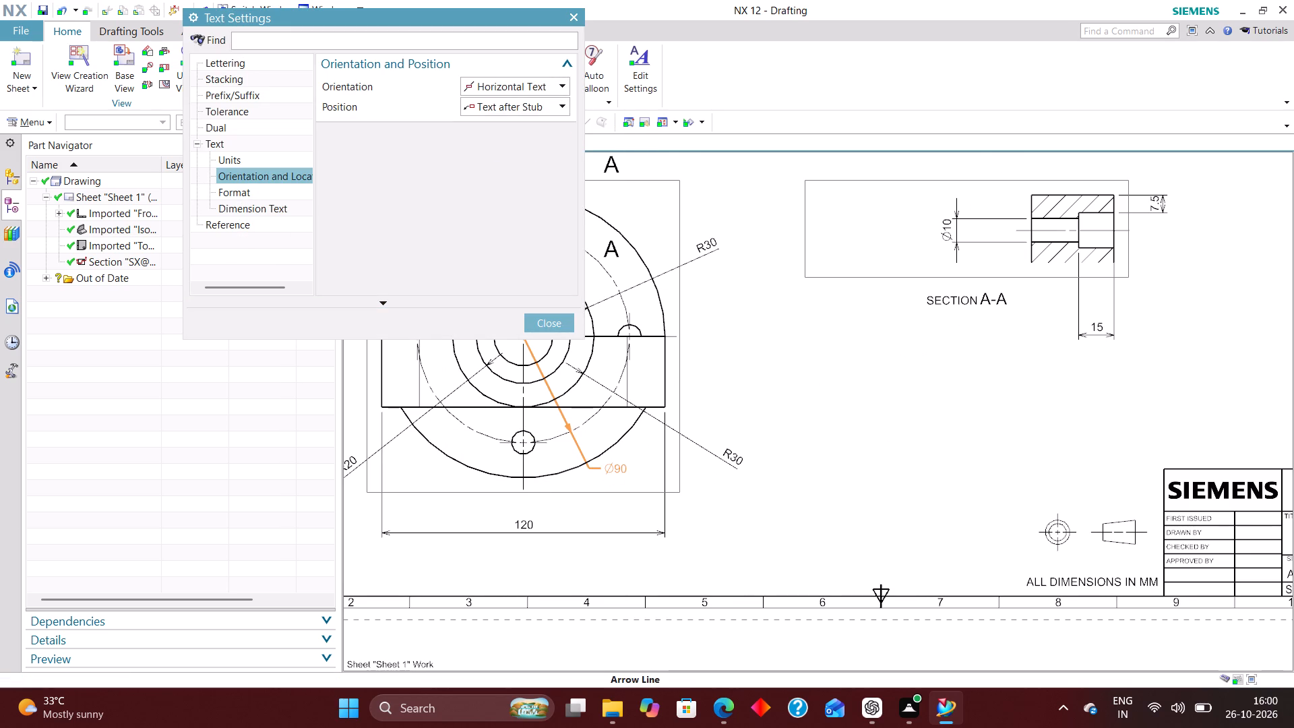
left_click(546, 137)
left_click(551, 322)
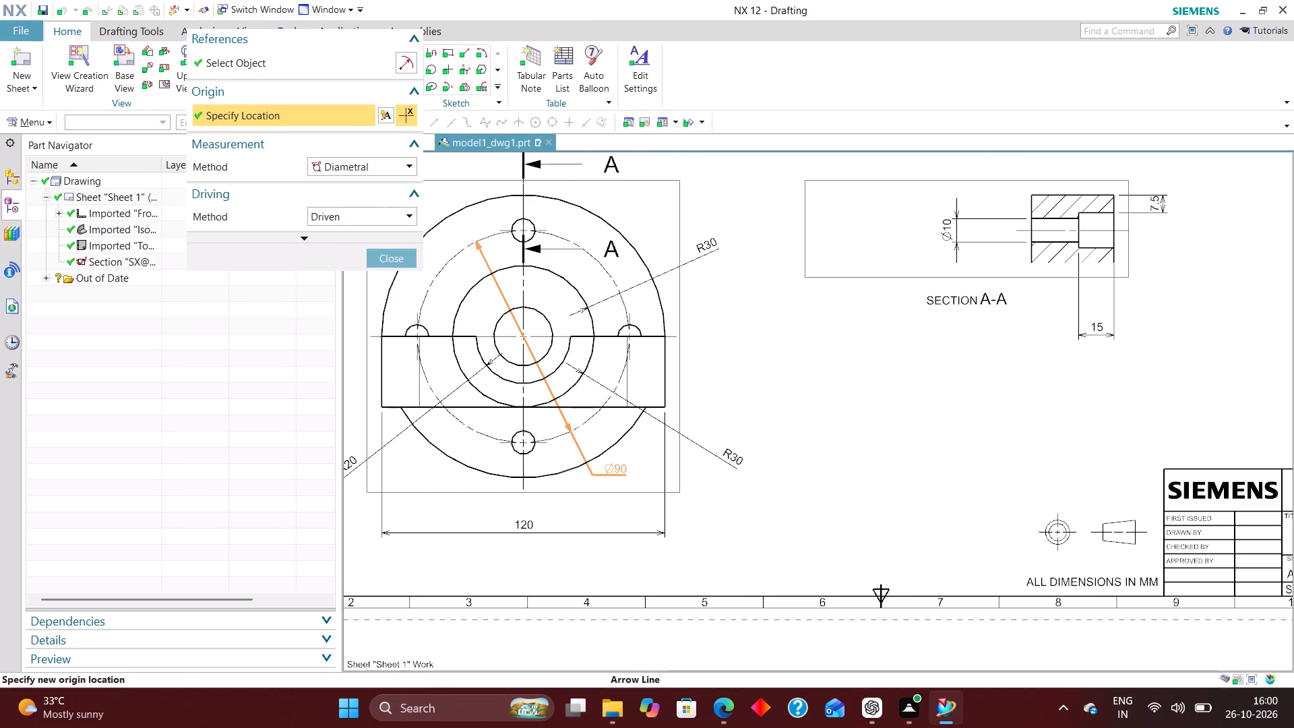
left_click(406, 262)
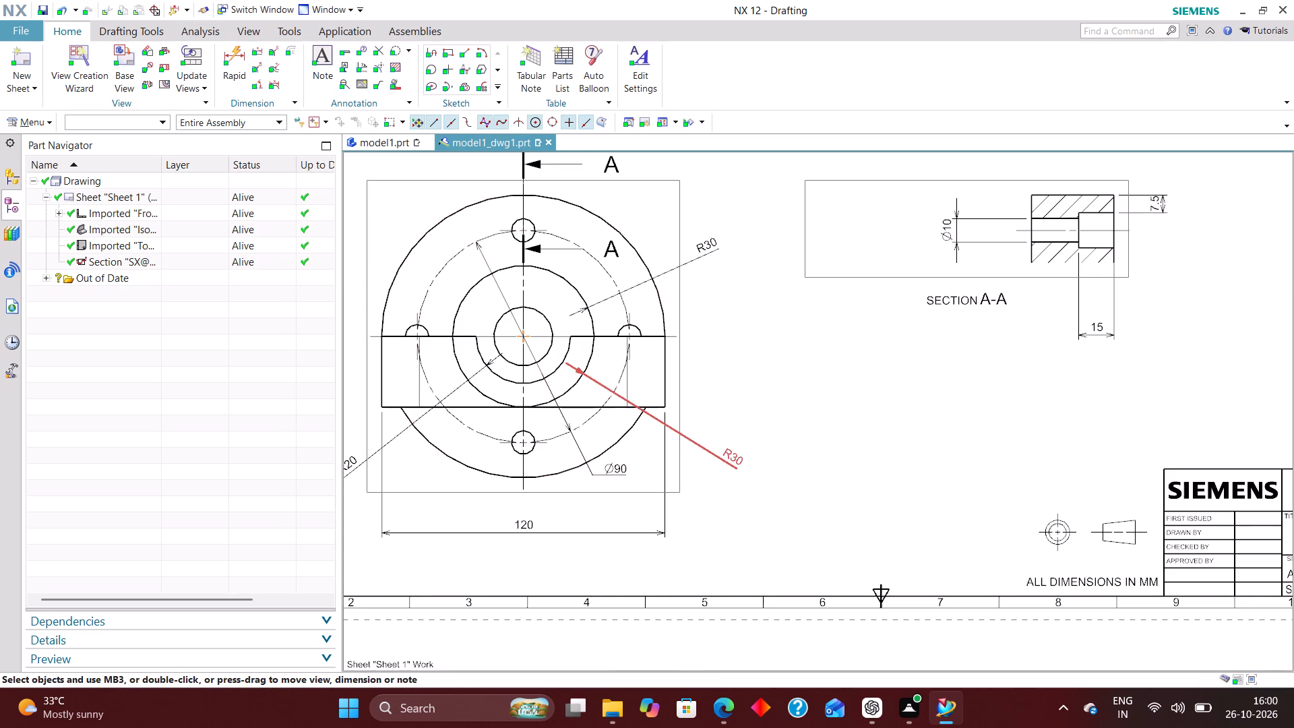
Move the text of the lower R30 dimension slightly higher beside the flange view.
left_click_drag(737, 462, 736, 424)
Extend the lower R30 dimension's line to the arc centre and set Horizontal Text with the position Text above Stub.
double_click(735, 423)
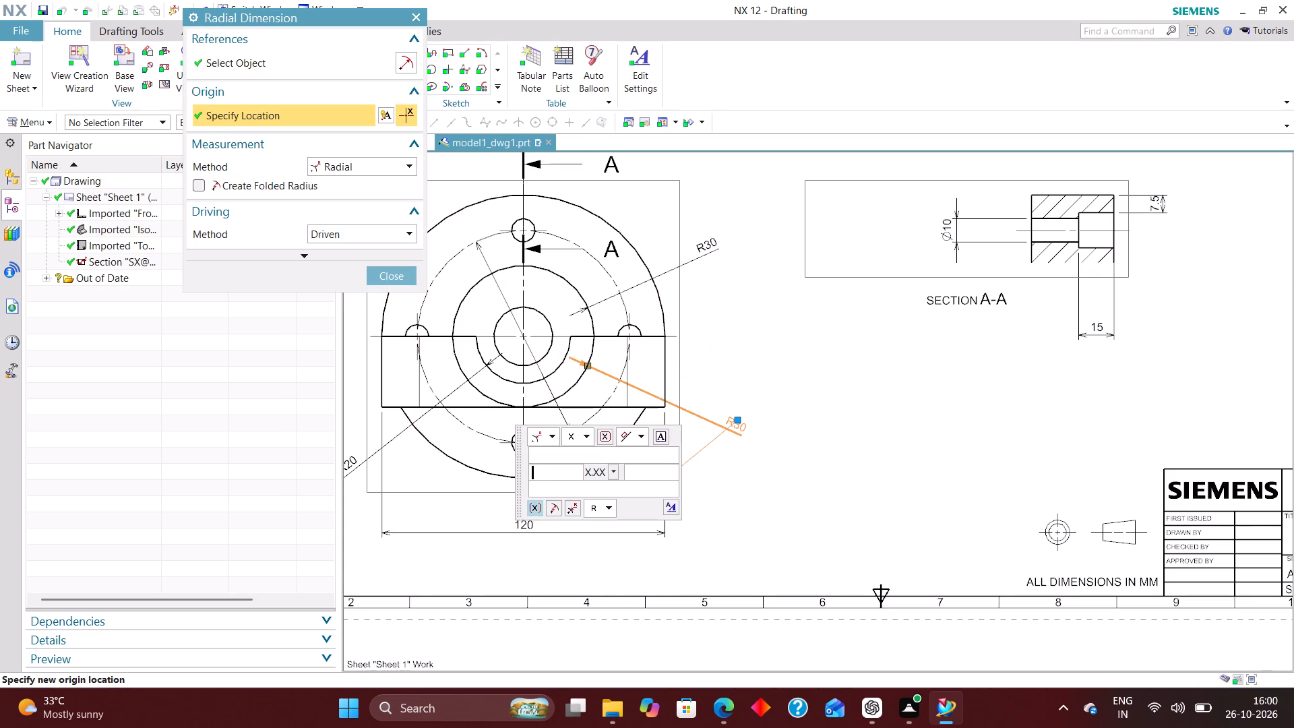
left_click(576, 513)
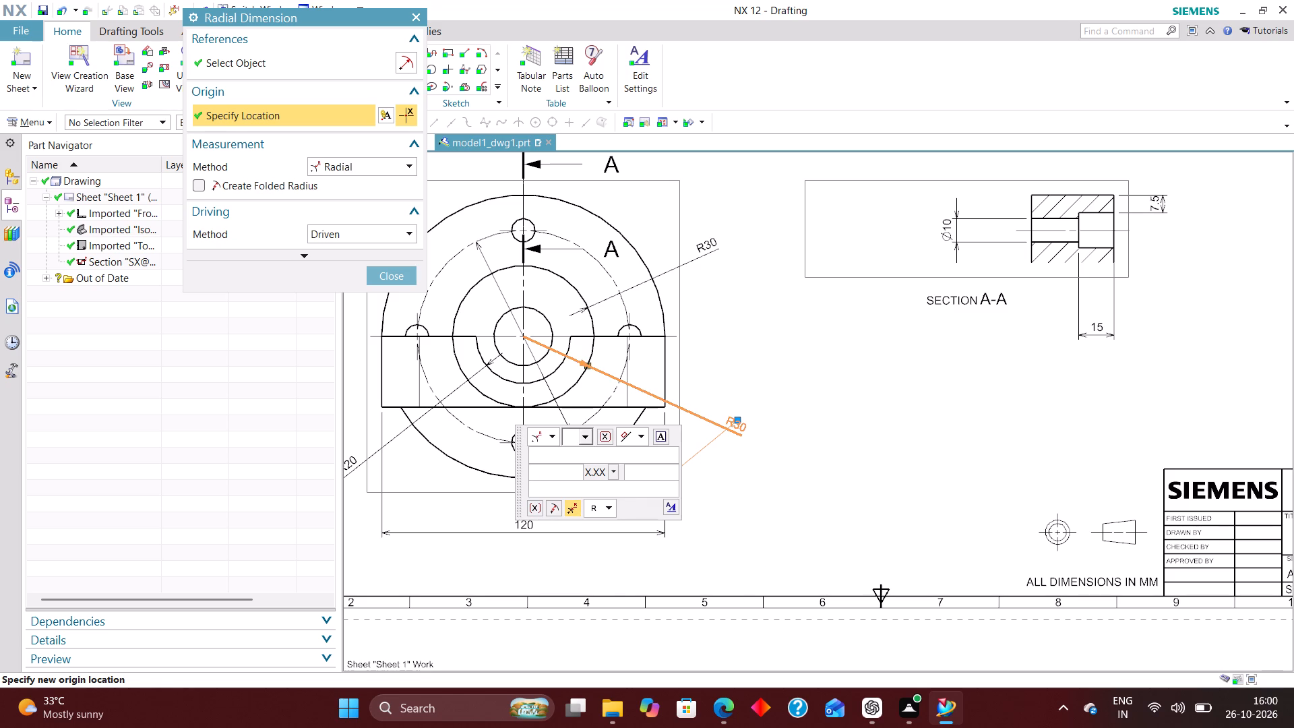
left_click(670, 502)
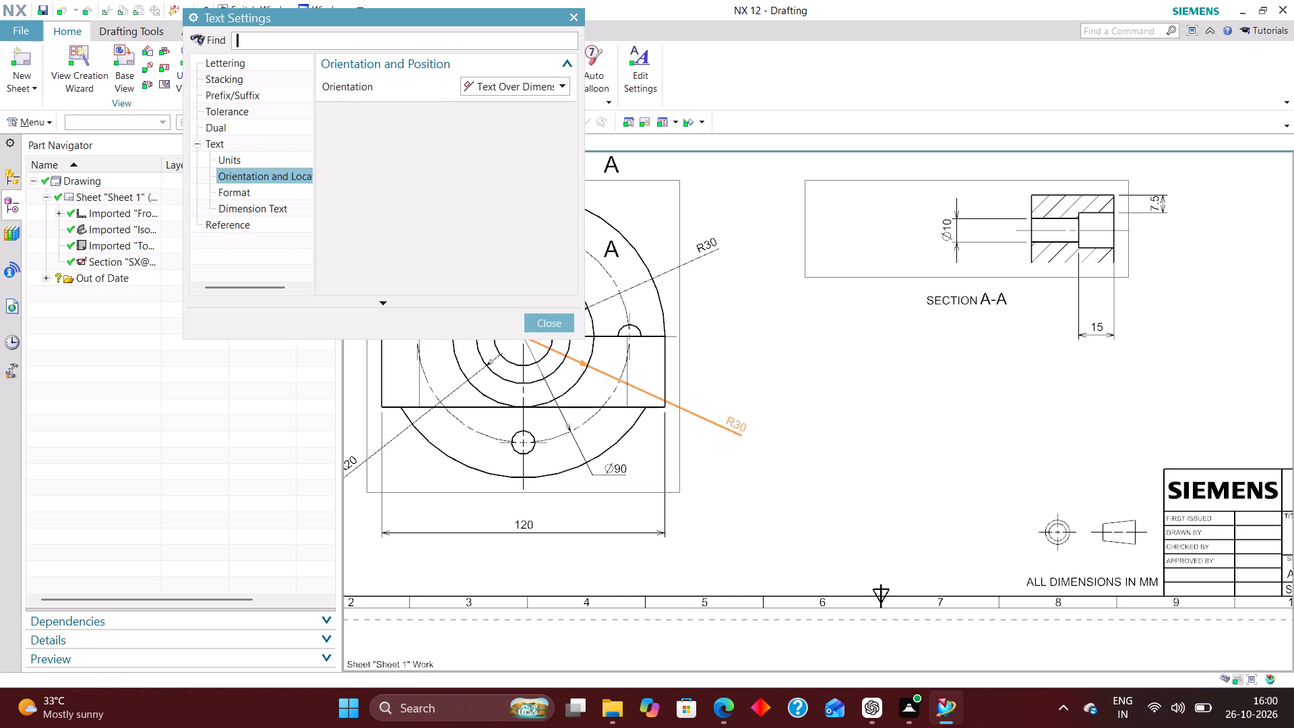
left_click(544, 86)
left_click(538, 104)
left_click(543, 111)
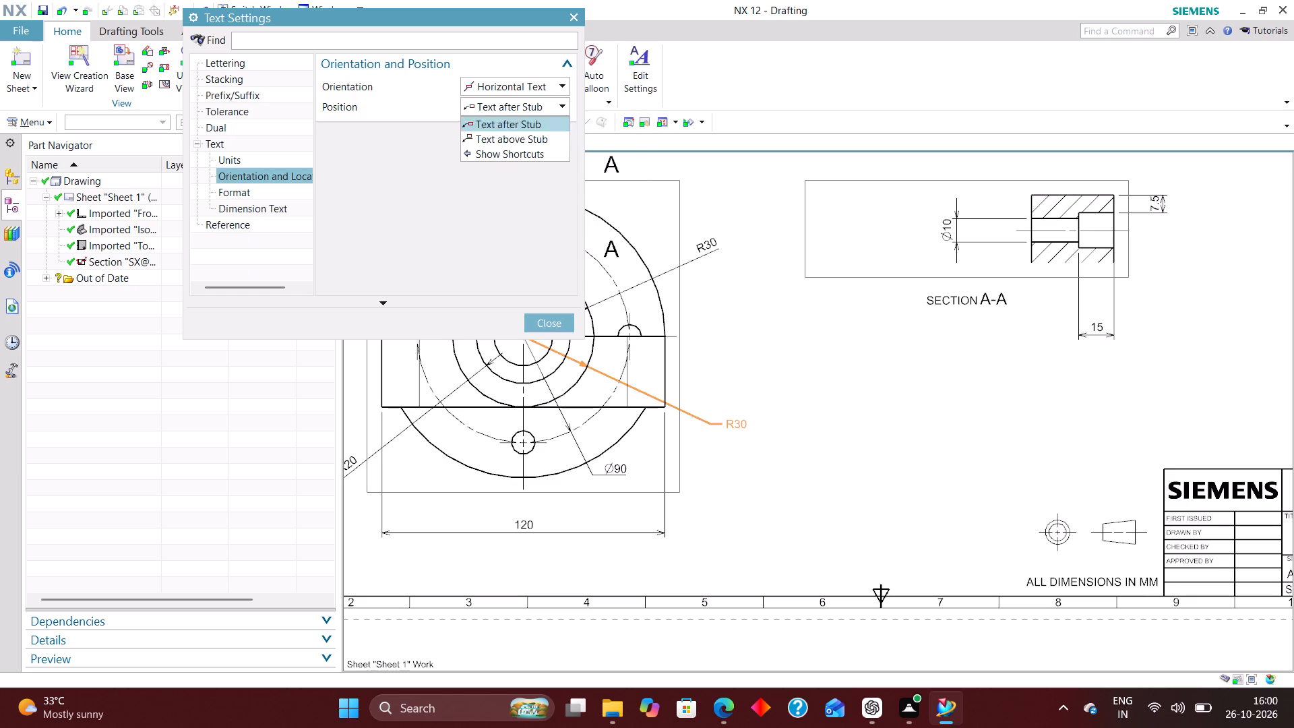
left_click(551, 133)
left_click(565, 322)
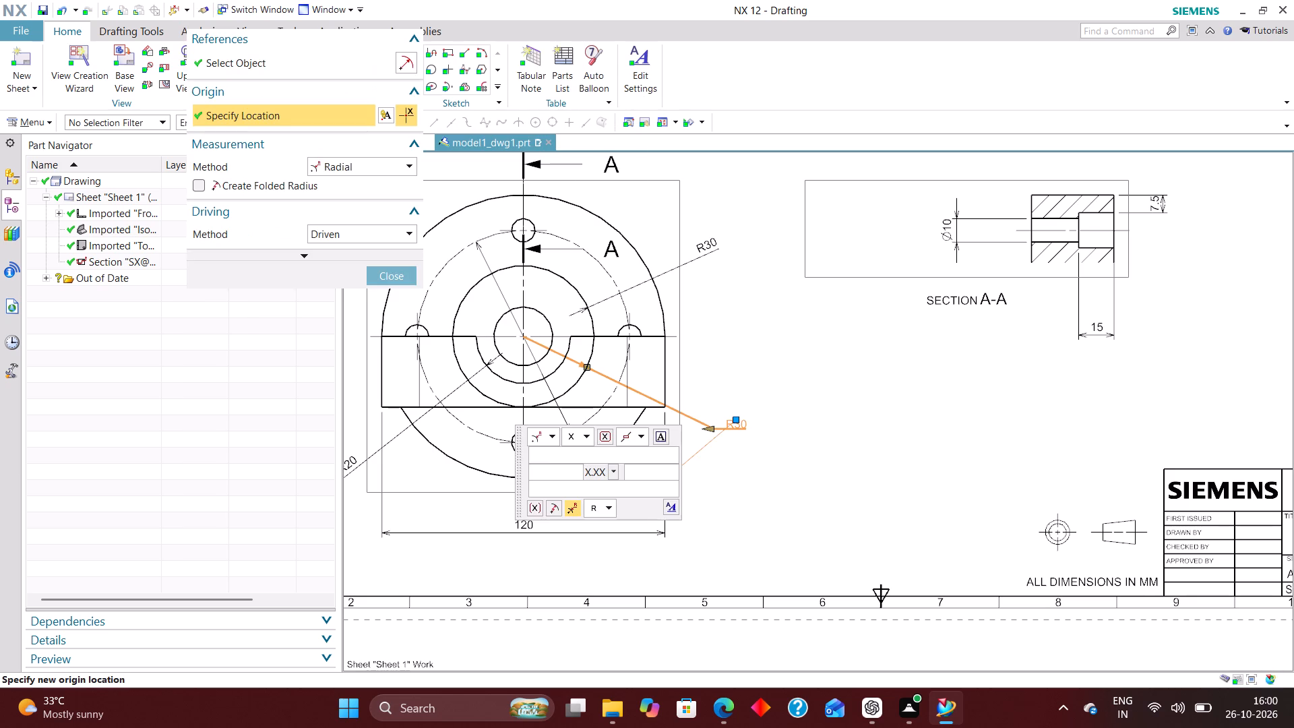
left_click(396, 276)
Delete the duplicate R30 dimension at the upper right of the circular flange view.
scroll(676, 257, "up", 2)
double_click(728, 247)
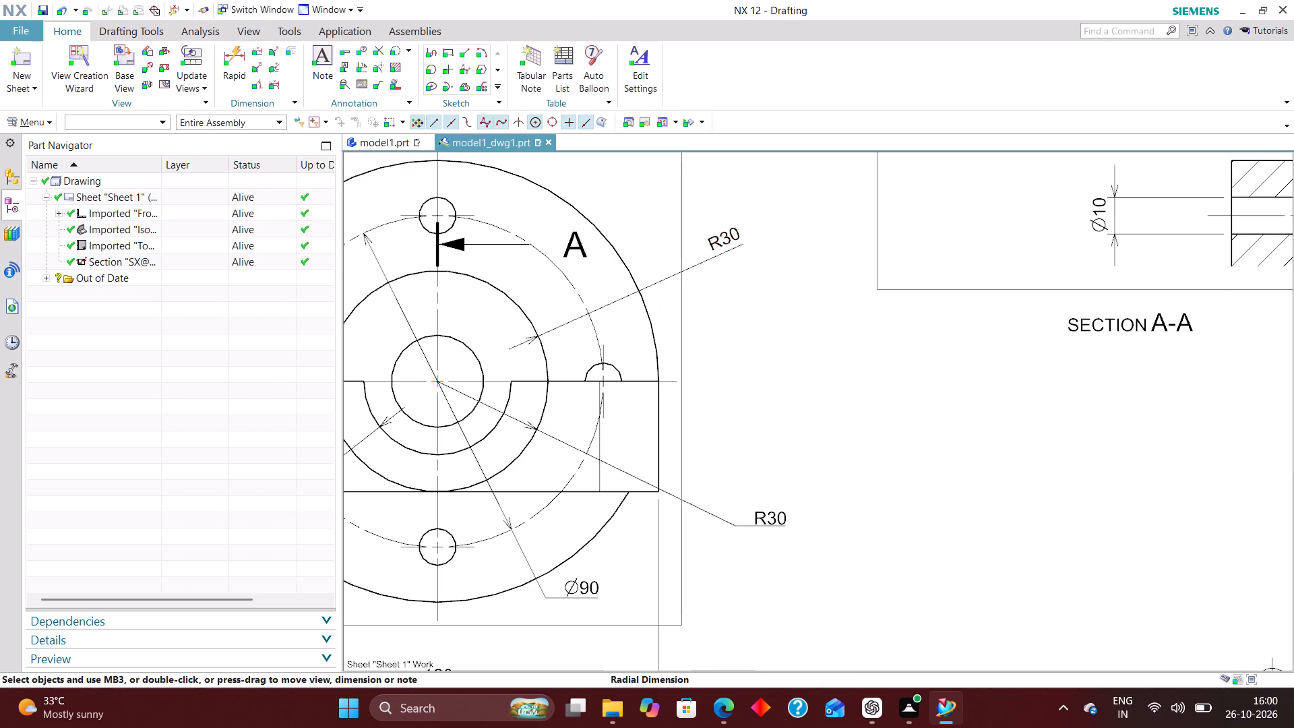
scroll(751, 297, "down", 1)
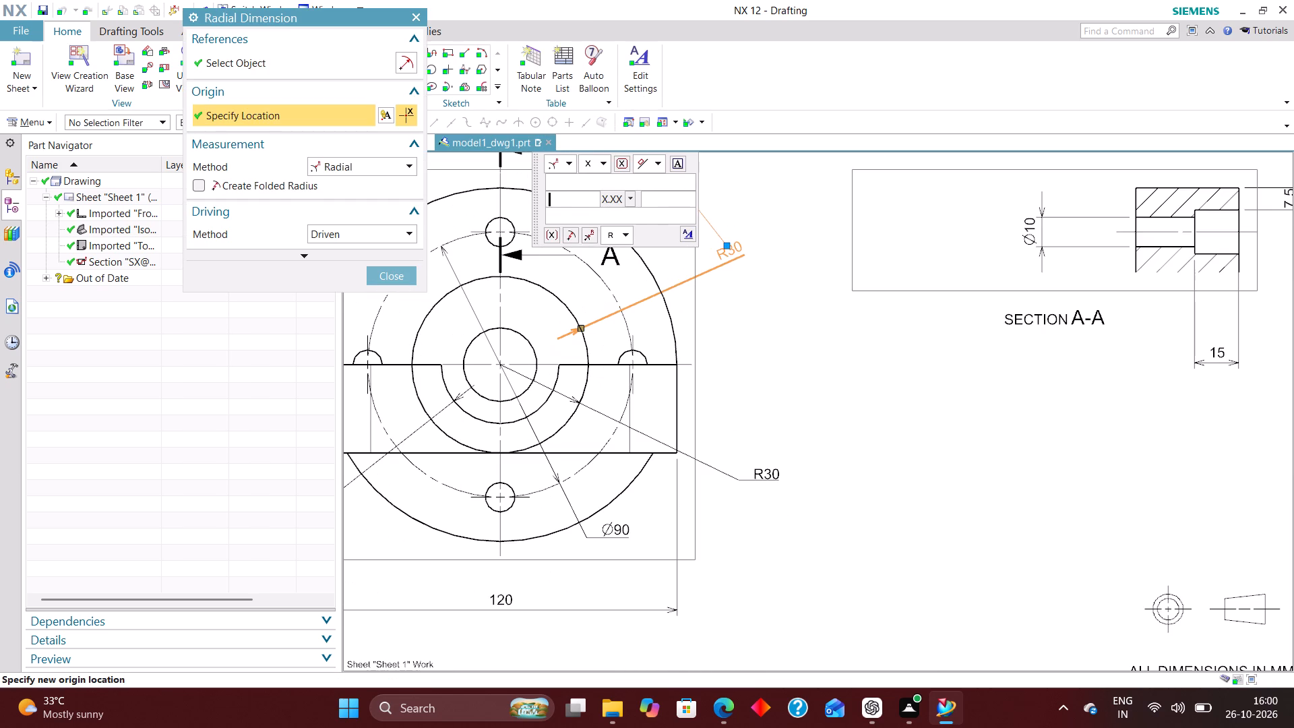
left_click(396, 273)
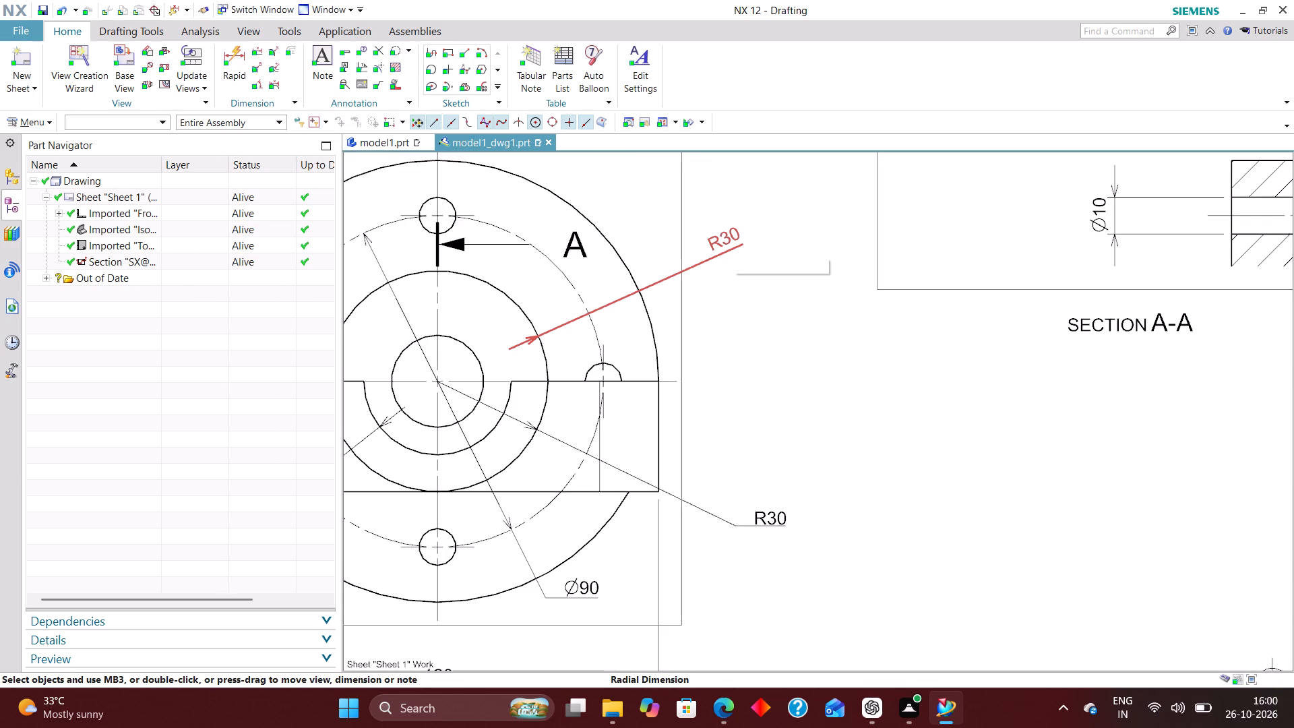
right_click_drag(734, 239, 683, 255)
Add a diametral dimension to the central bore, placing its text outside the flange's upper left.
scroll(770, 267, "down", 3)
scroll(683, 357, "up", 5)
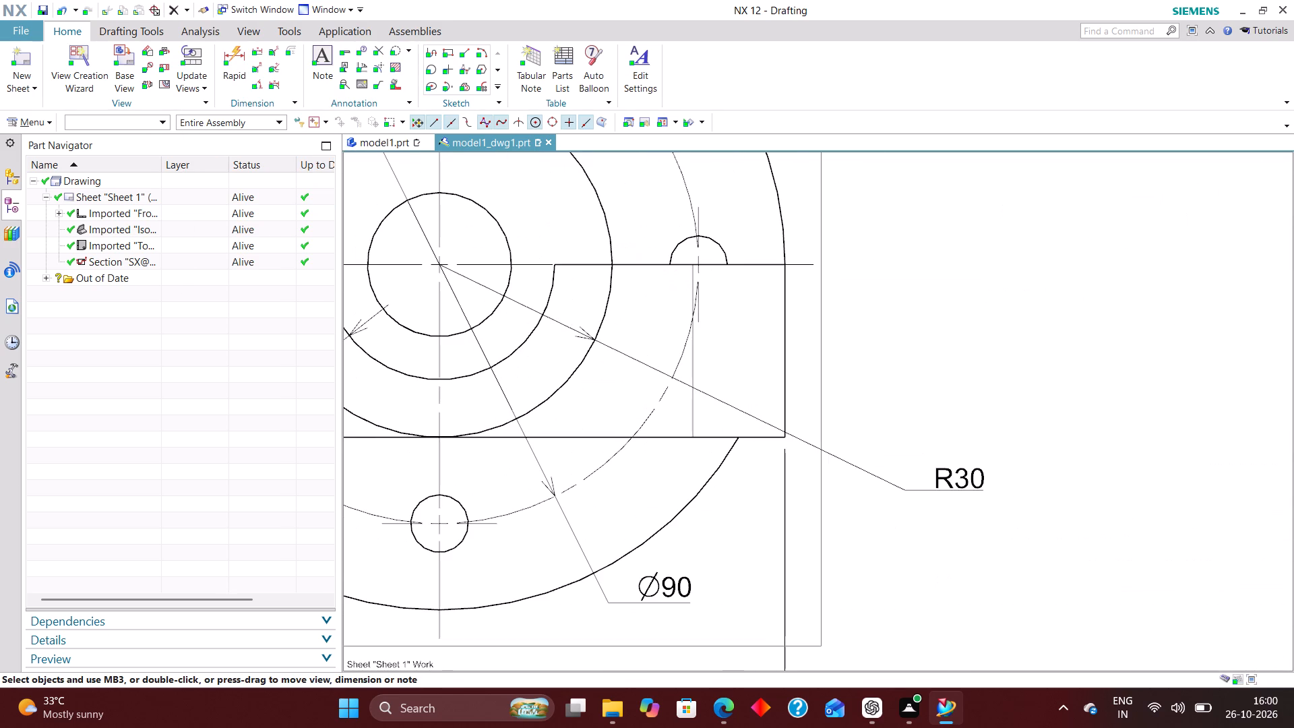
scroll(703, 340, "down", 2)
scroll(672, 418, "down", 2)
scroll(600, 336, "up", 2)
scroll(611, 363, "down", 3)
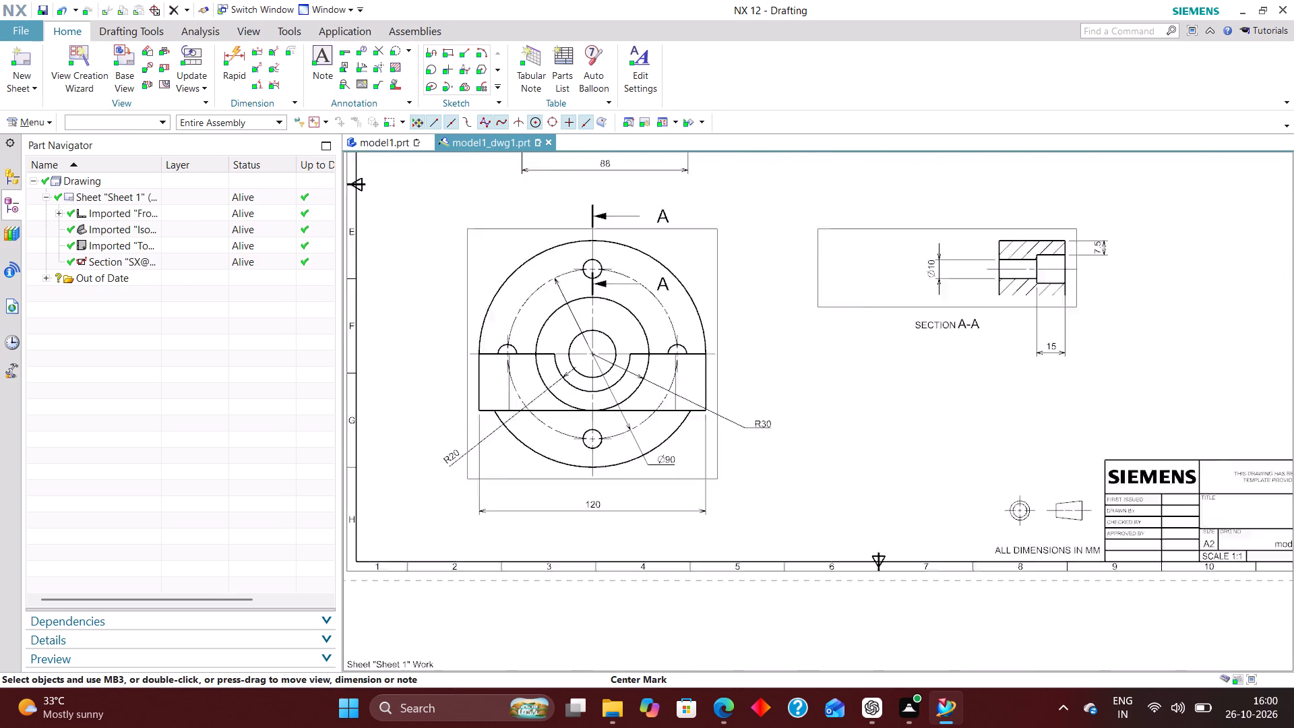
scroll(611, 377, "down", 4)
scroll(635, 328, "up", 3)
scroll(576, 395, "up", 2)
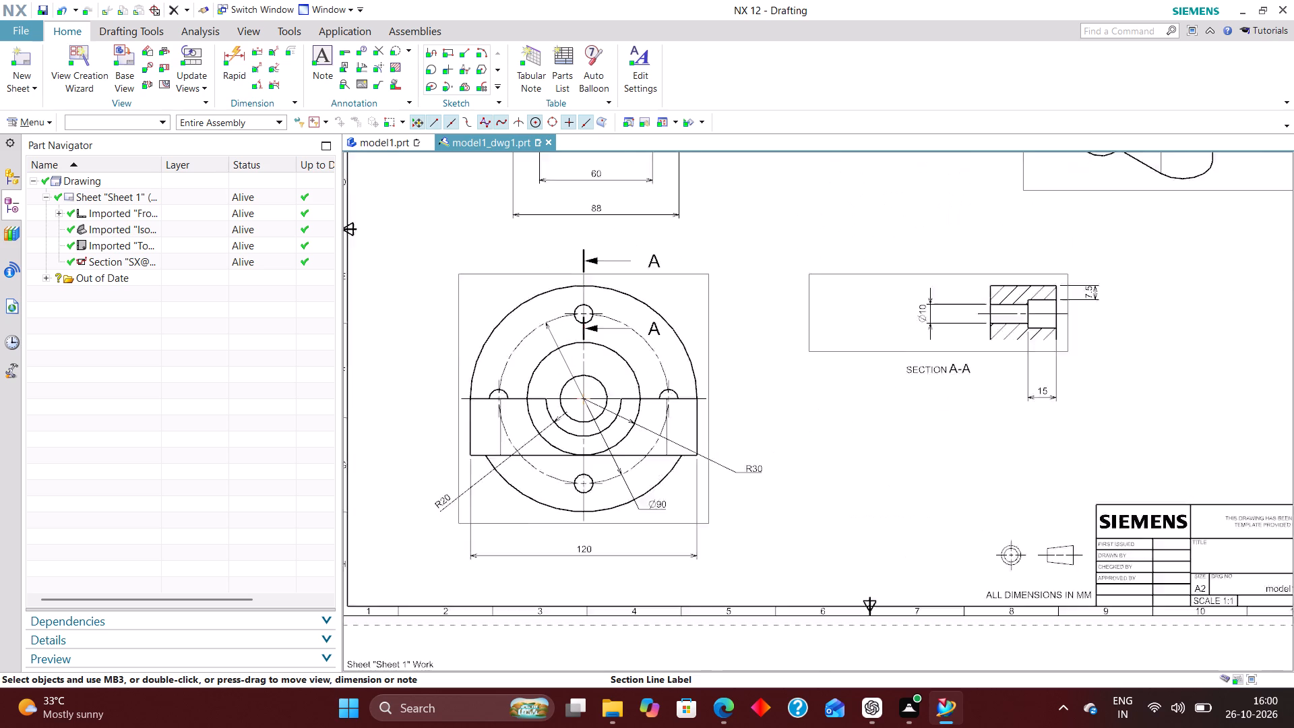
scroll(576, 395, "up", 2)
left_click(241, 57)
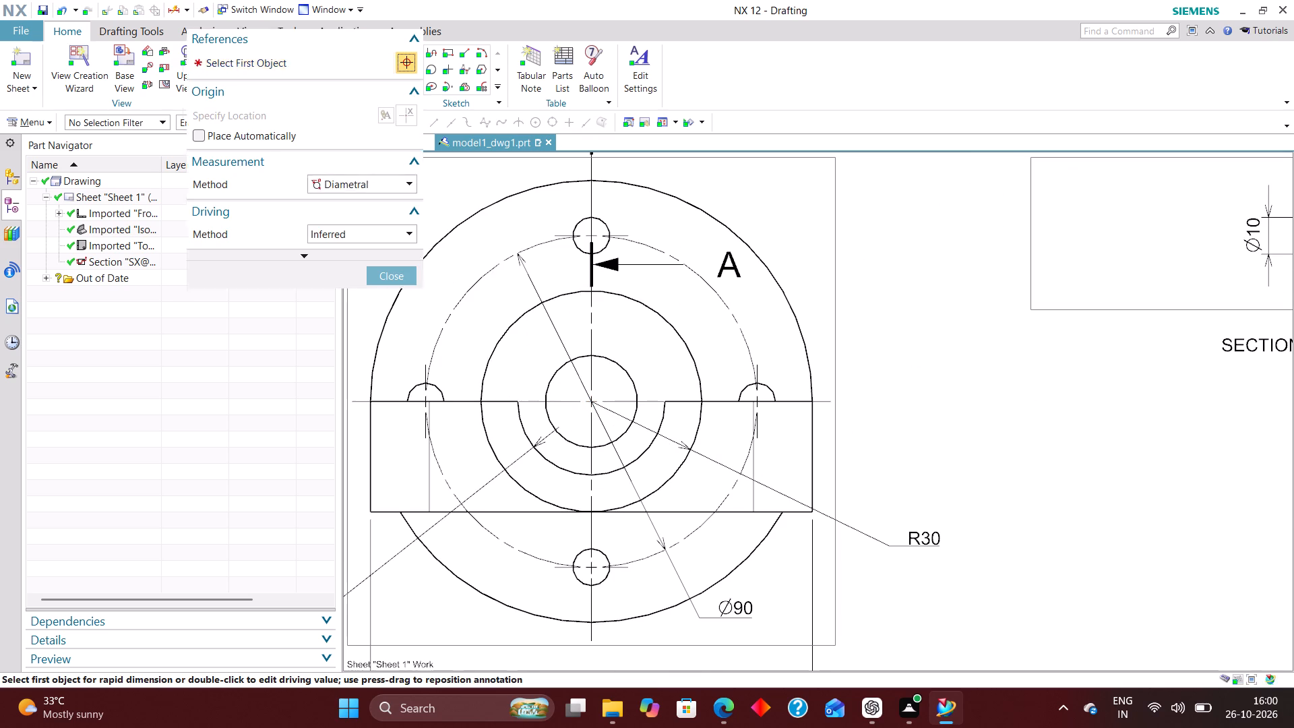
left_click(622, 371)
scroll(716, 372, "down", 5)
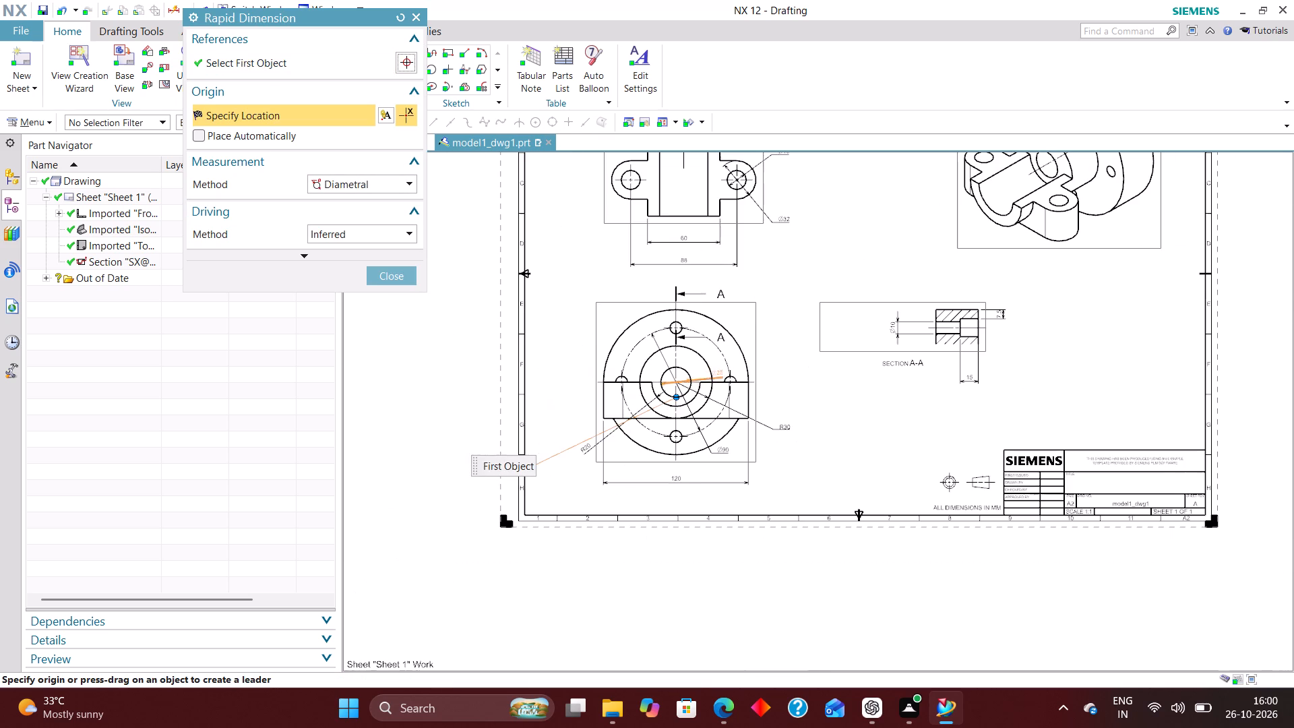
left_click(588, 334)
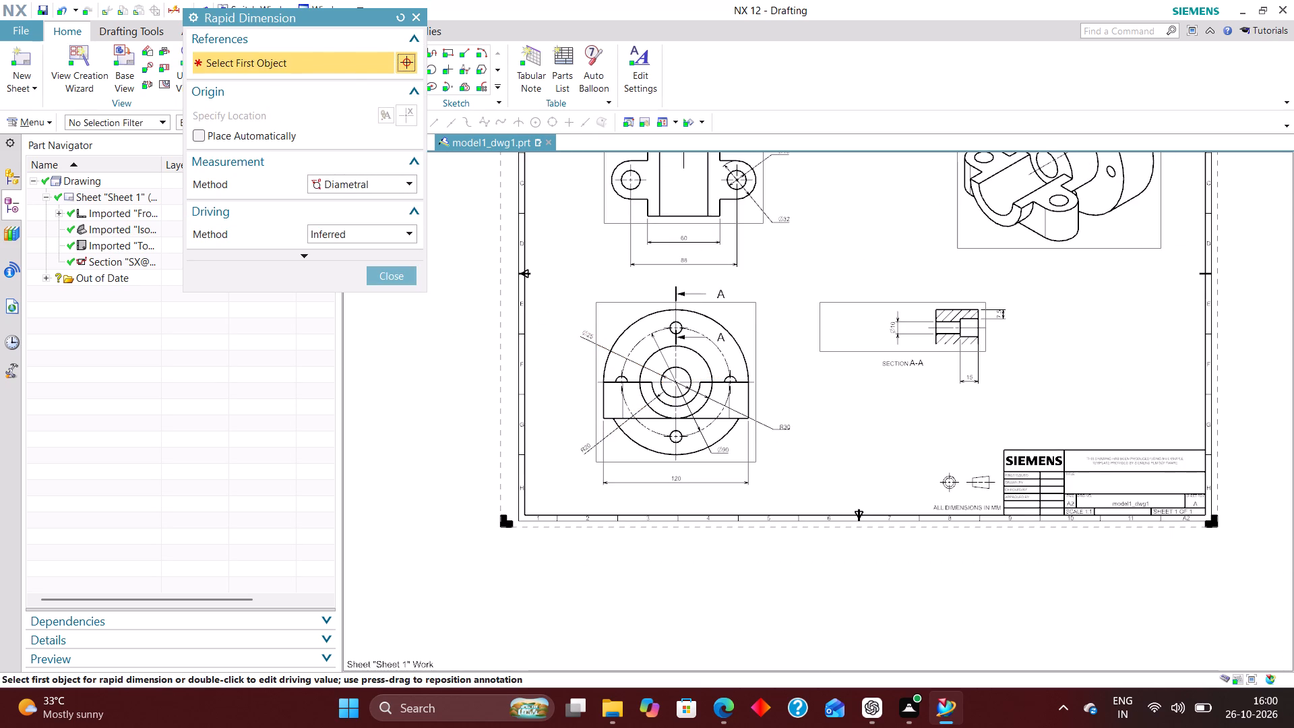
left_click(405, 276)
Set the central bore's diameter dimension to Horizontal Text orientation with the position Text above Stub.
double_click(584, 334)
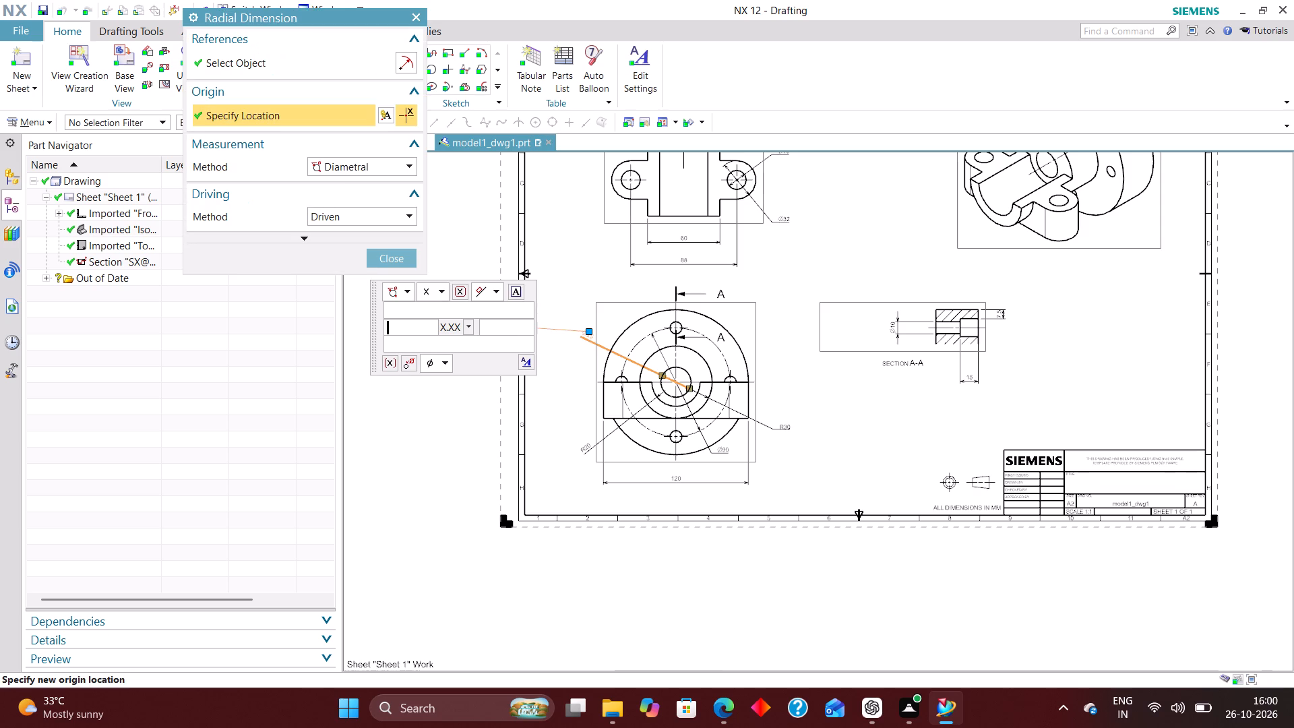
left_click(527, 363)
left_click(526, 88)
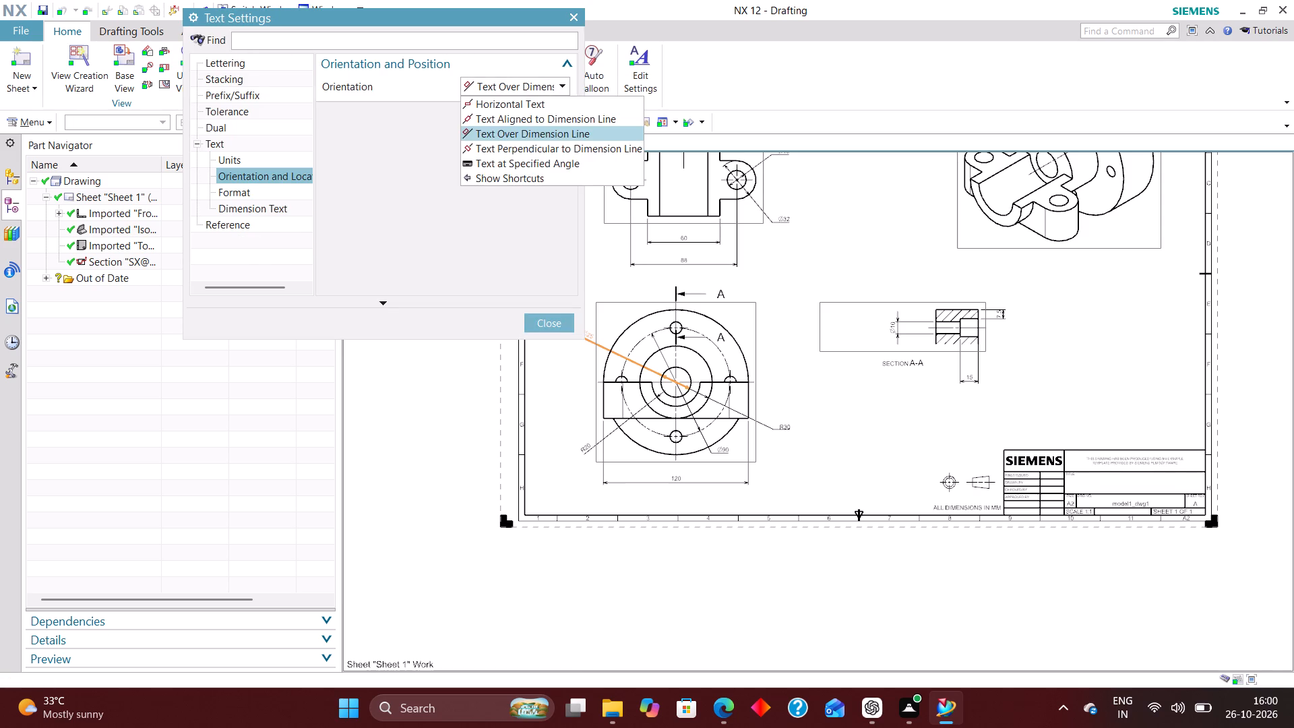
left_click(526, 96)
left_click(545, 111)
left_click(543, 134)
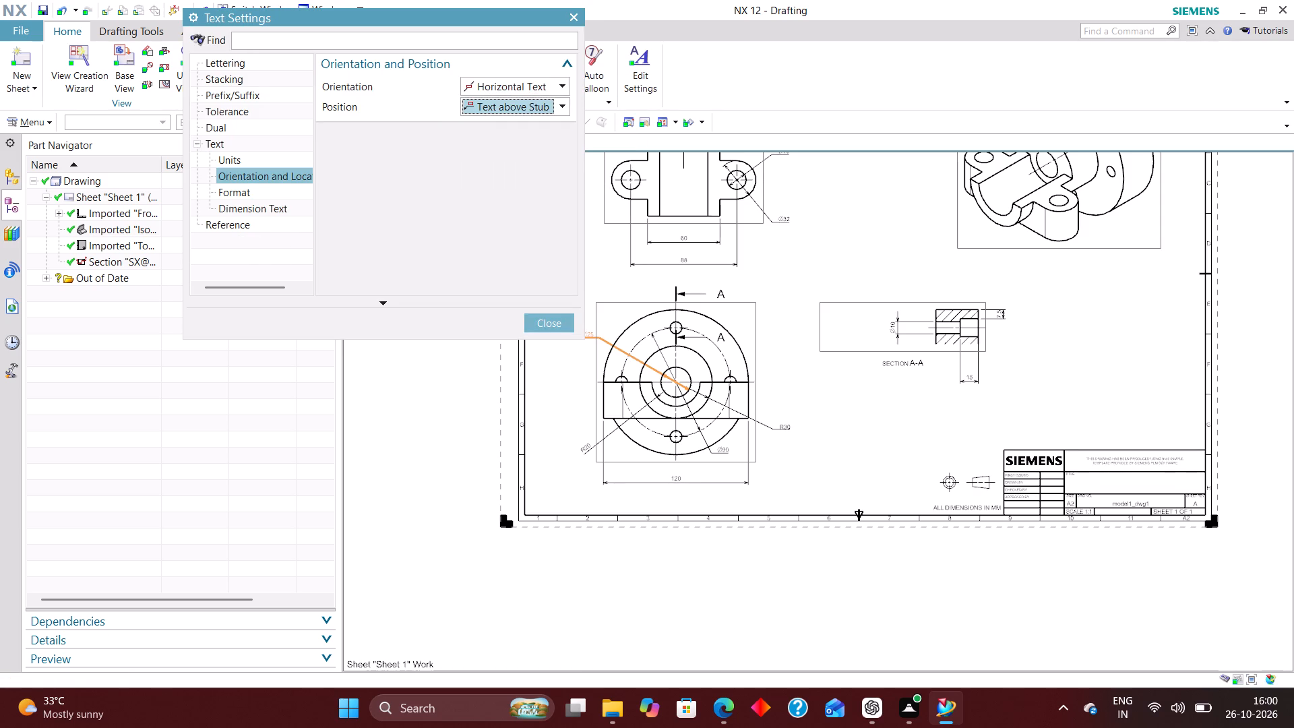
left_click(547, 317)
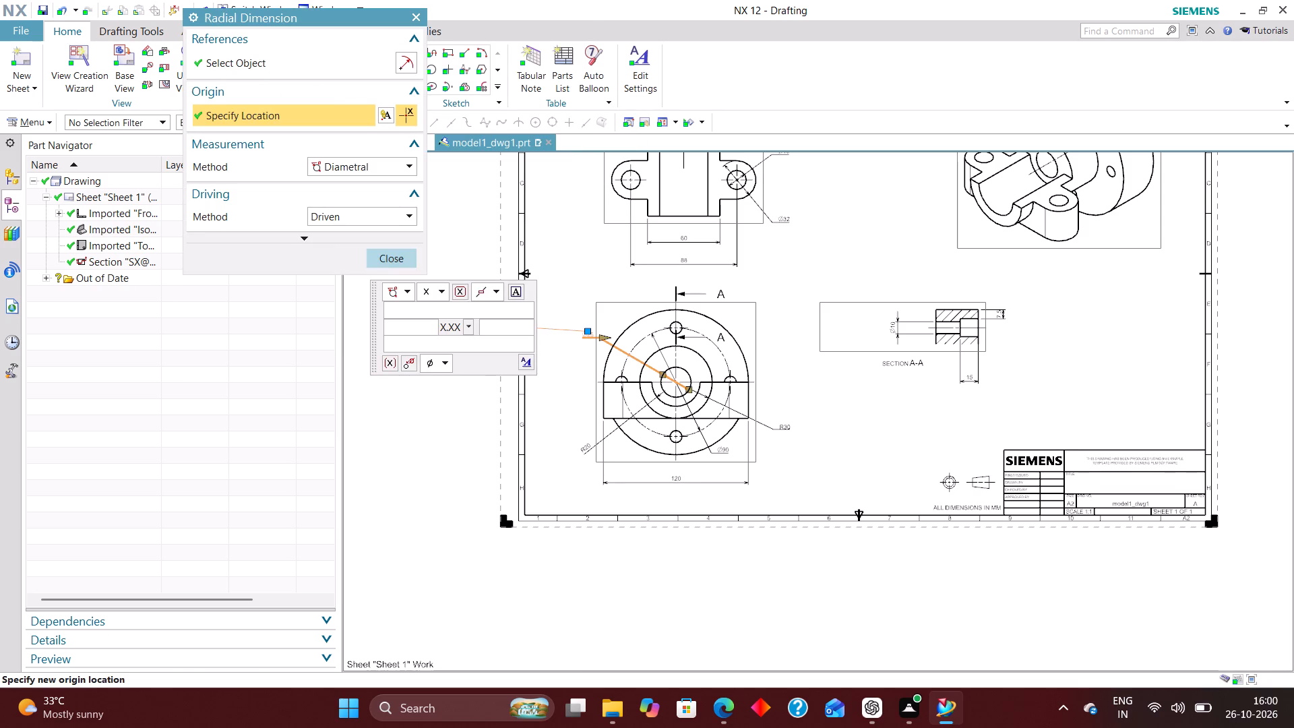
left_click(401, 260)
Extend the R20 dimension's line to the arc centre and set Horizontal Text with the position Text above Stub.
scroll(690, 380, "up", 5)
scroll(559, 338, "down", 1)
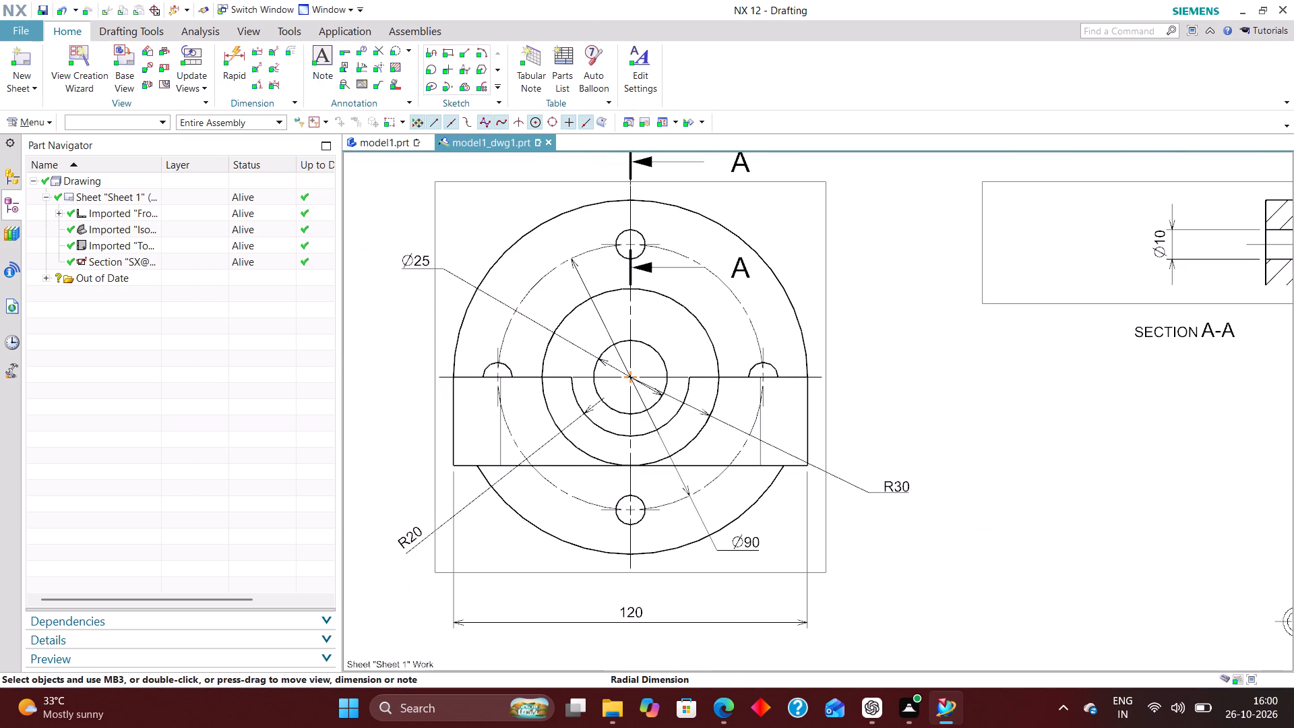
scroll(569, 450, "up", 3)
scroll(607, 363, "down", 3)
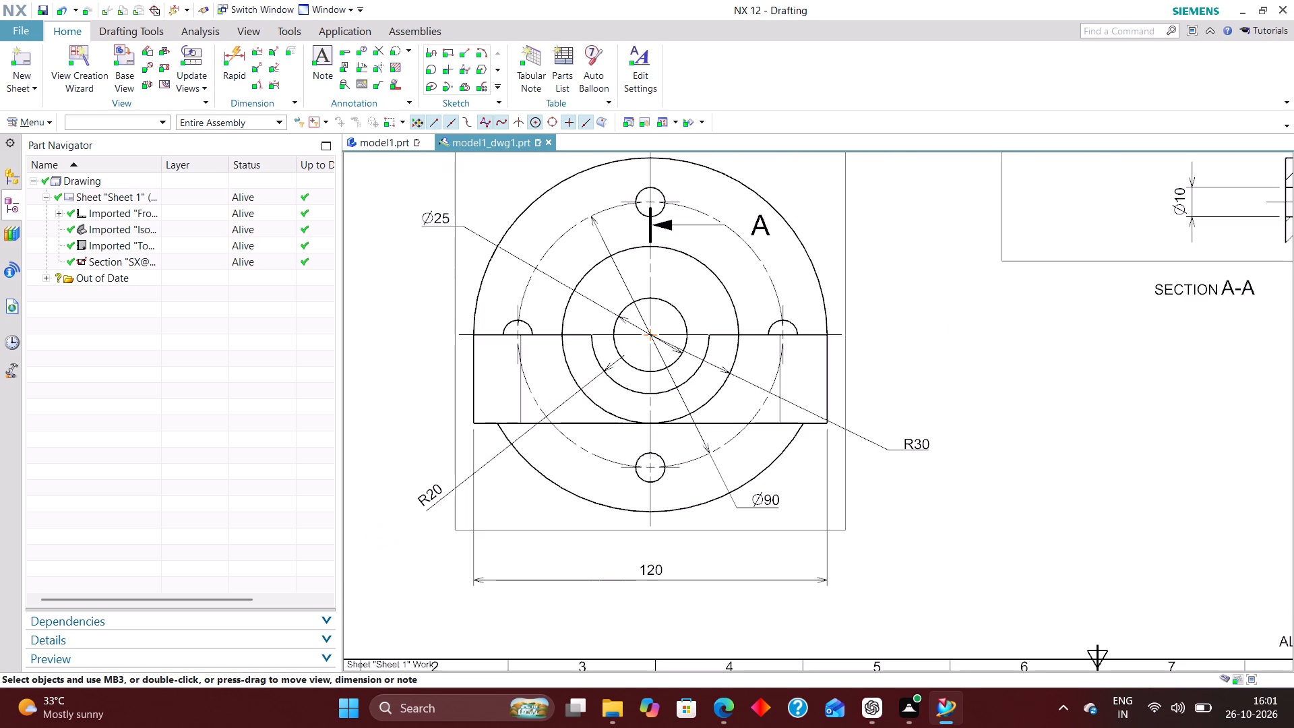
double_click(549, 407)
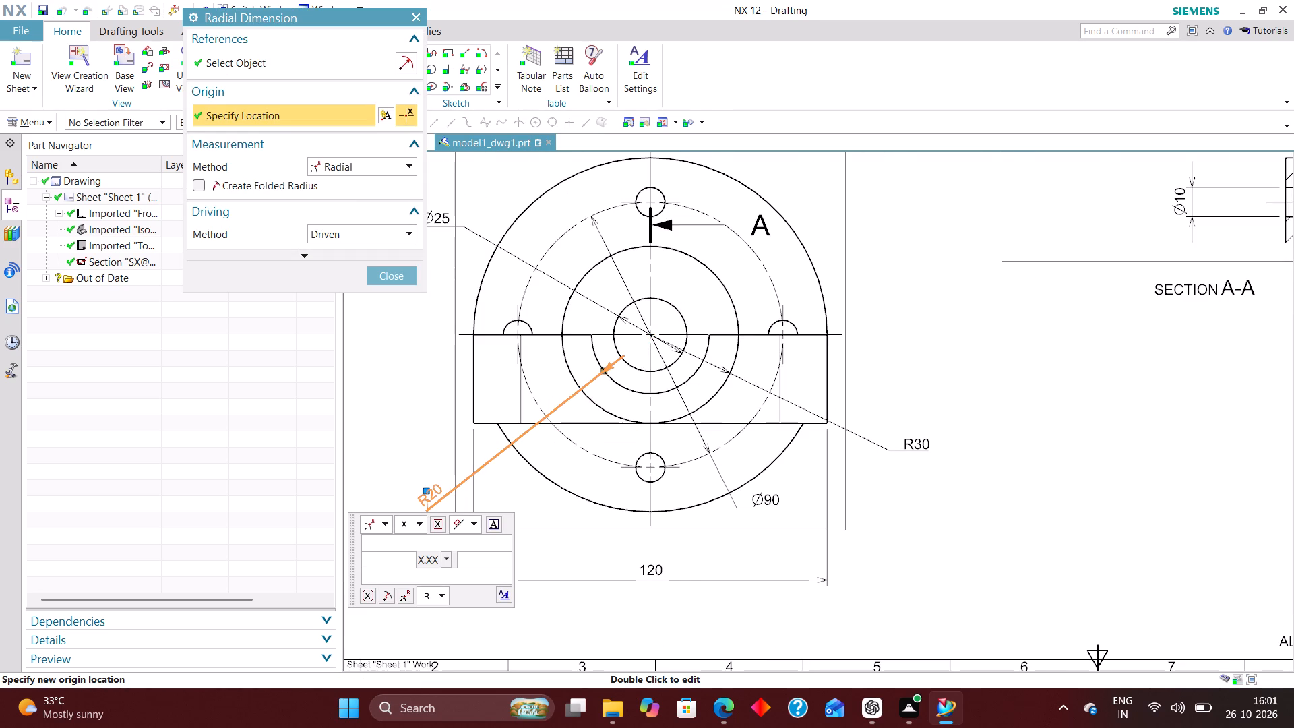
left_click(408, 596)
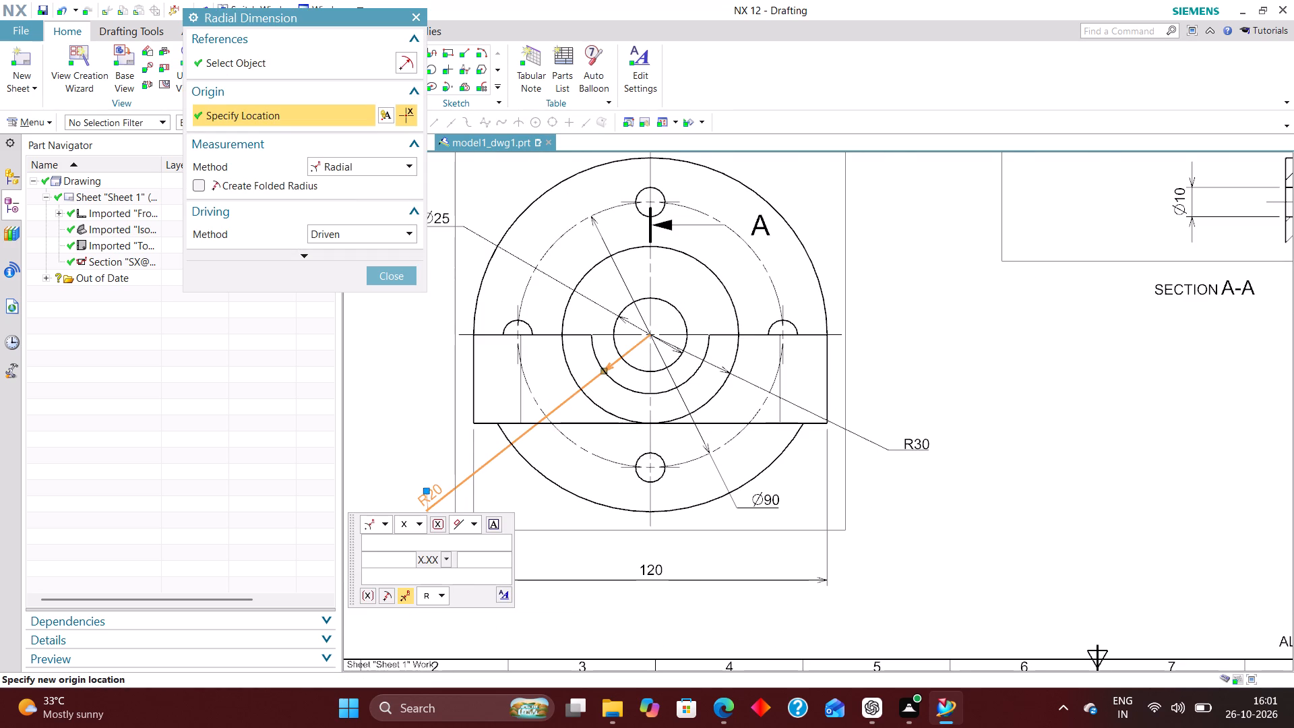
left_click(512, 598)
left_click(501, 599)
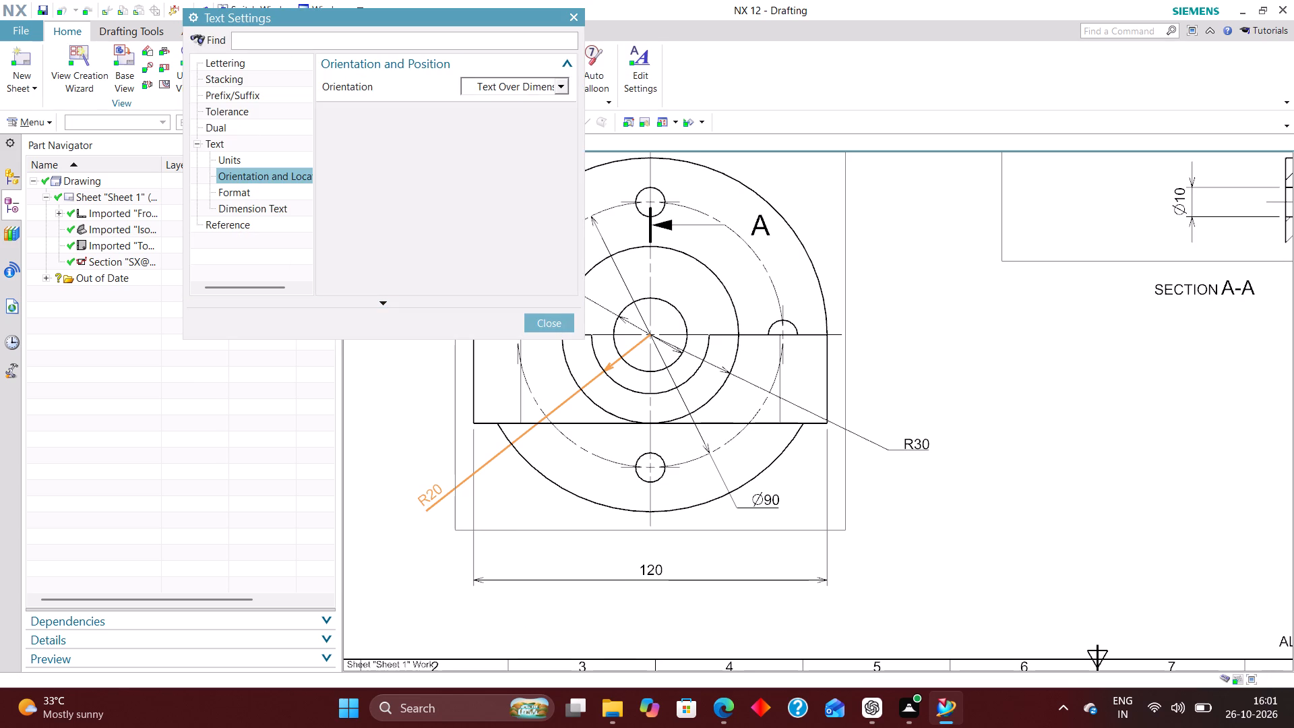
left_click(532, 88)
left_click(532, 96)
left_click(541, 107)
left_click(545, 138)
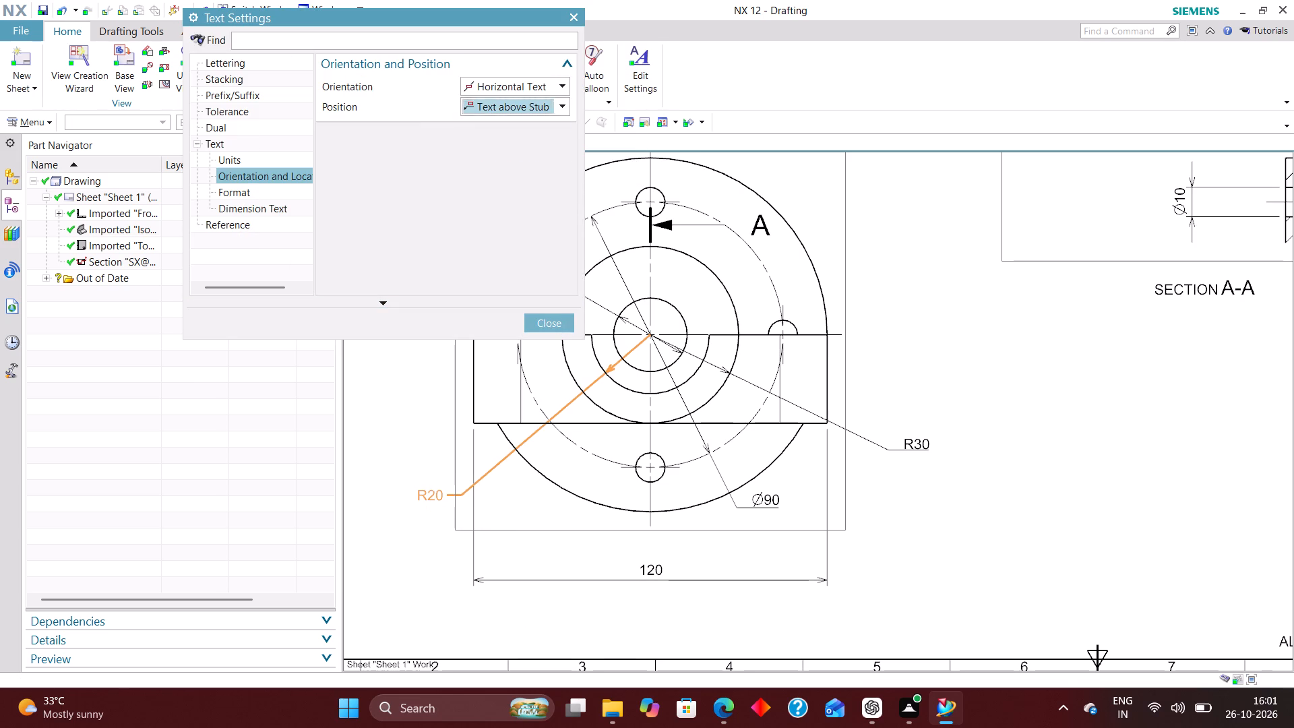
left_click(550, 327)
left_click(393, 278)
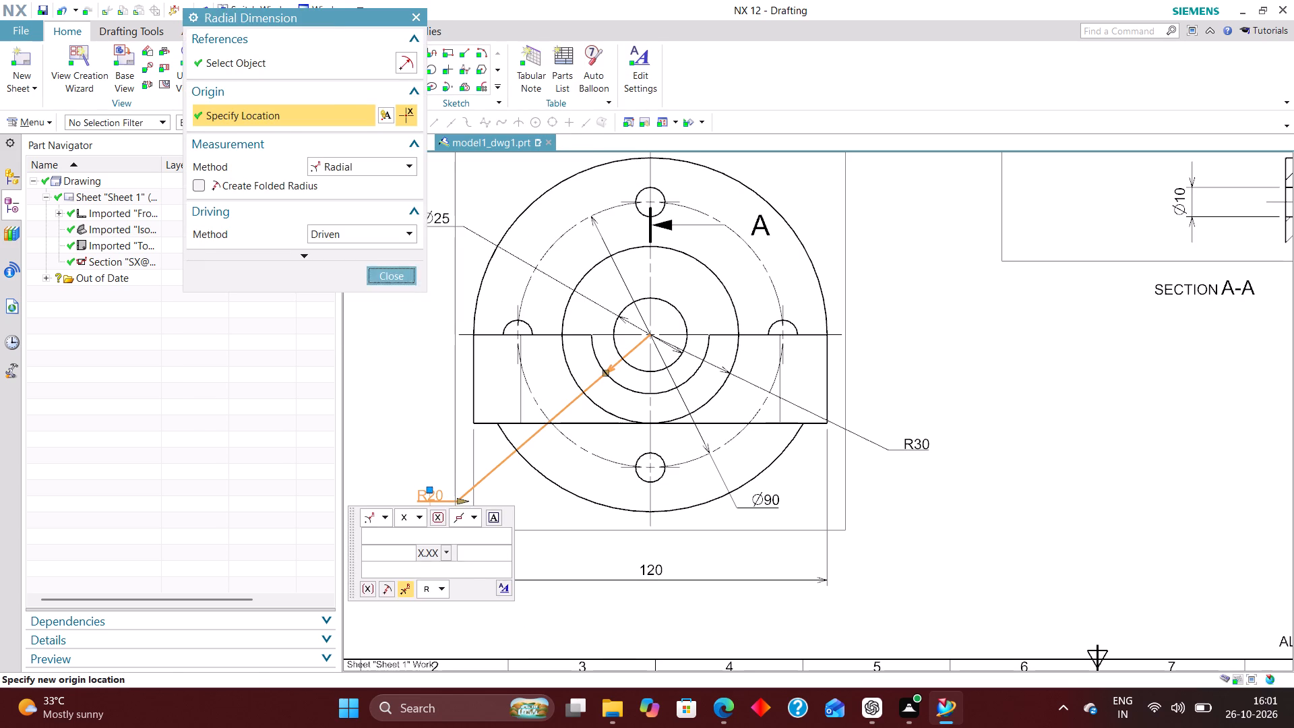
Move the R20 dimension text further out to the left, clear of the flange view's border.
left_click_drag(425, 499, 417, 516)
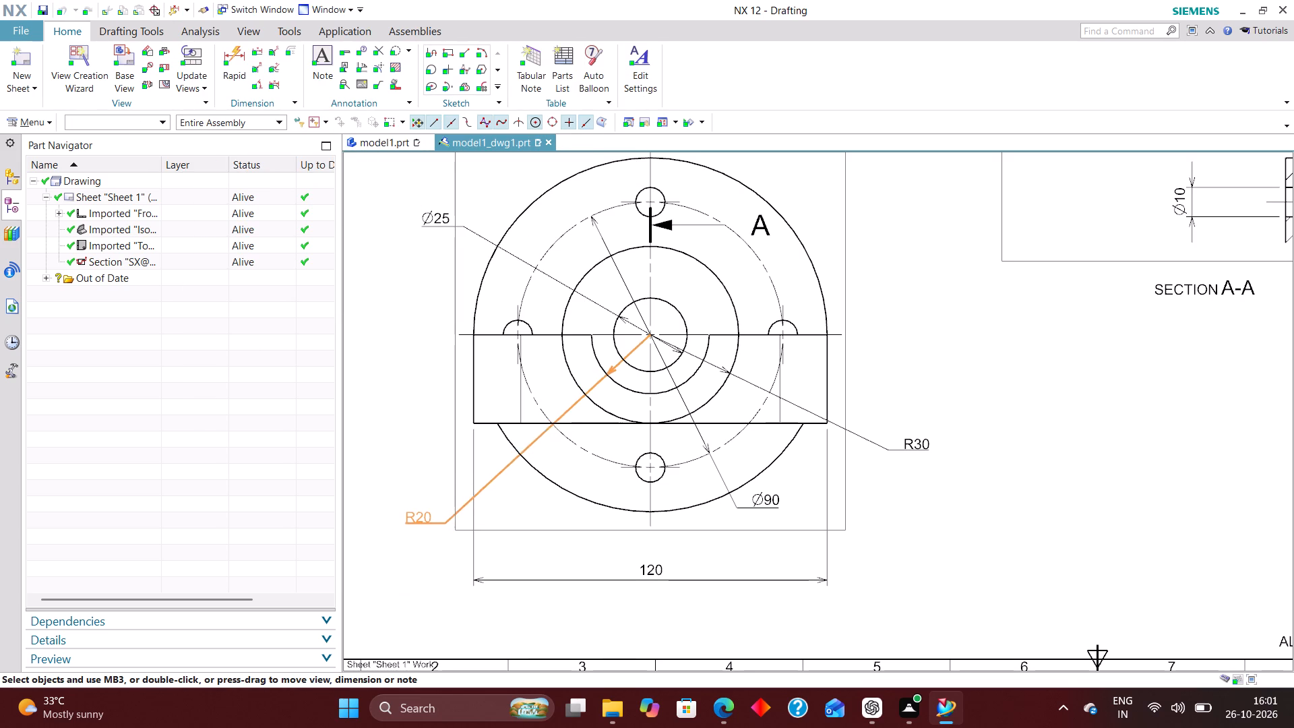
left_click_drag(417, 516, 390, 482)
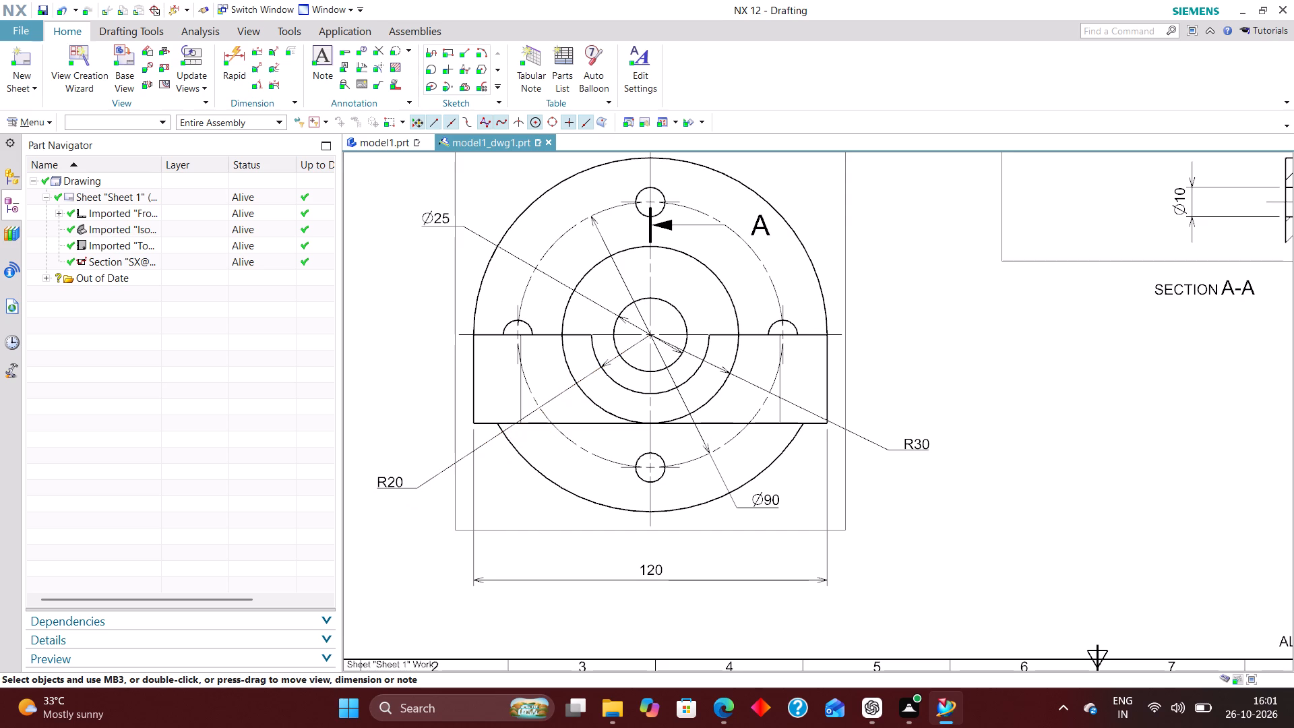
scroll(675, 448, "down", 2)
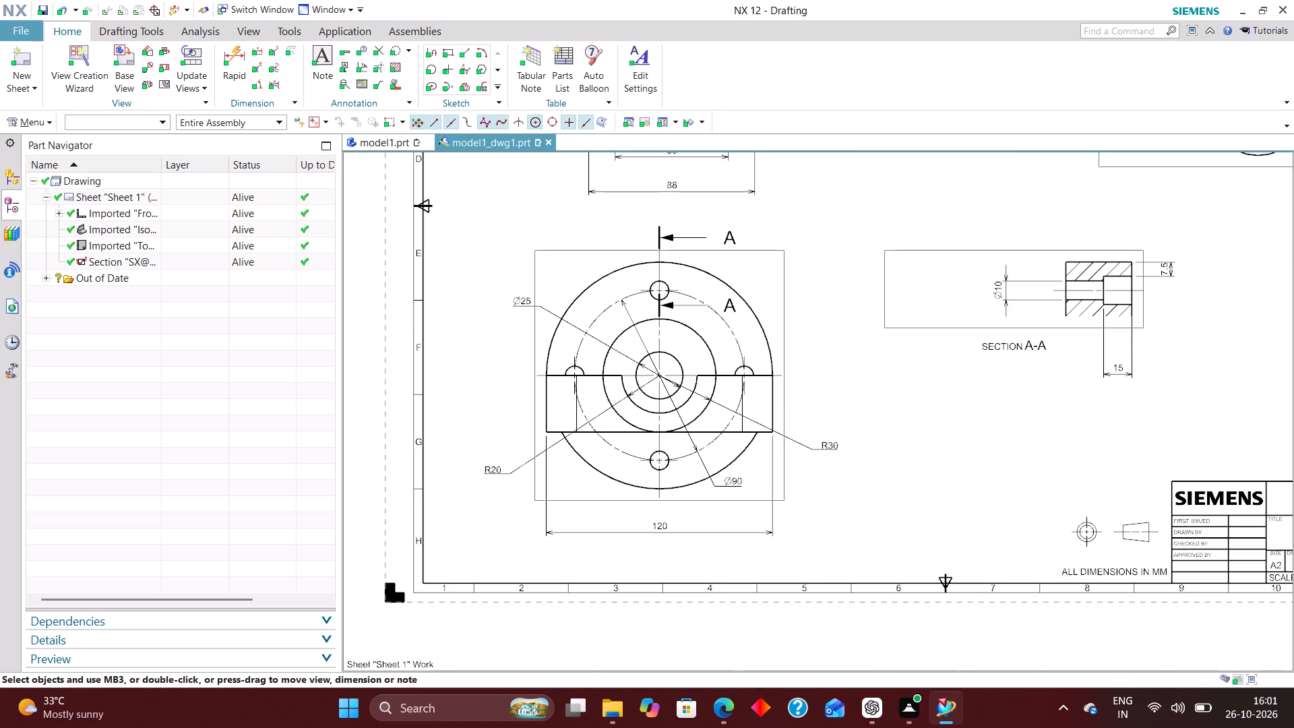
Move both section-line letters A closer to their arrows, placing each just above its arrow line on the flange front view.
scroll(705, 320, "up", 2)
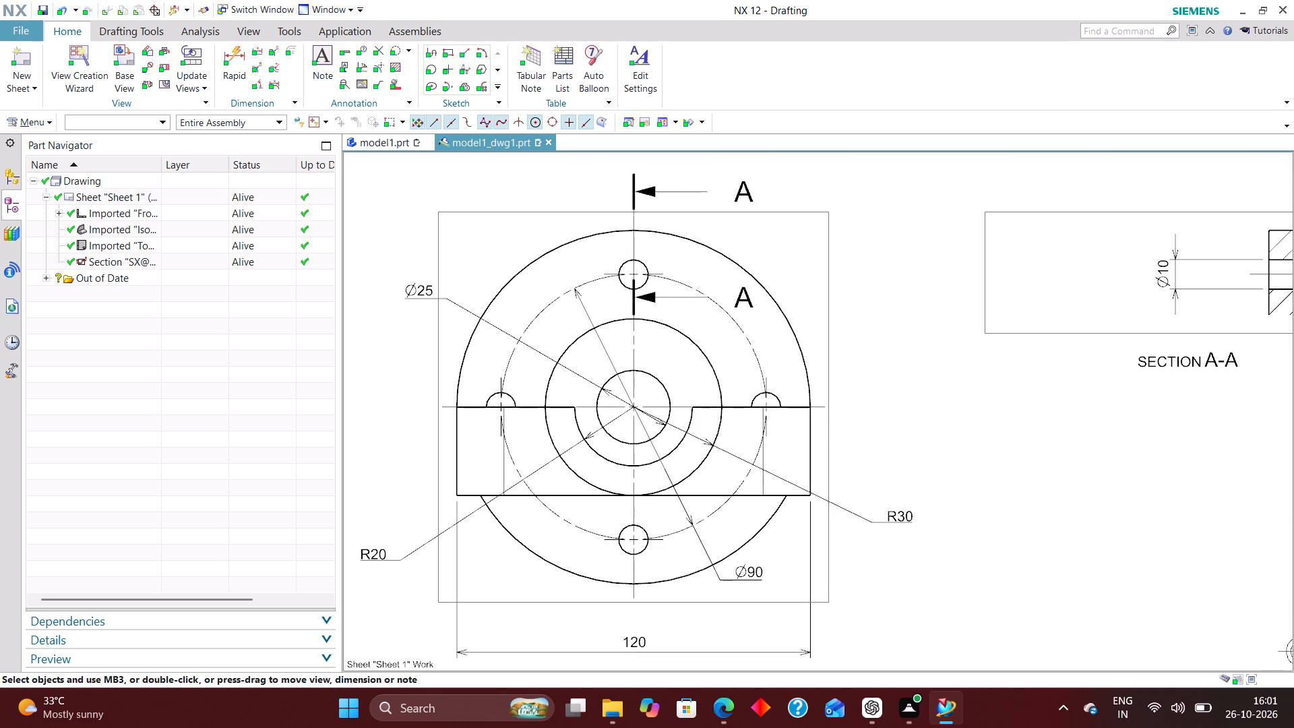
scroll(729, 293, "down", 2)
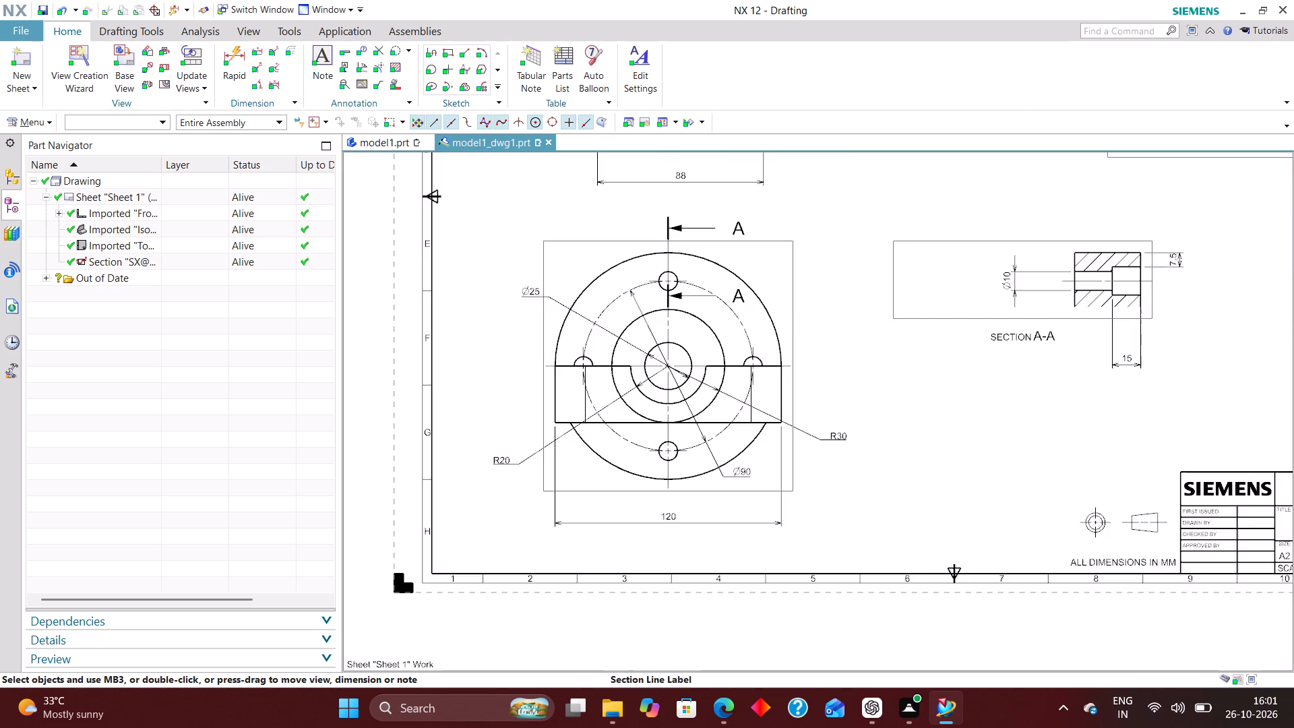
scroll(733, 204, "up", 3)
left_click_drag(749, 250, 654, 231)
left_click_drag(743, 382, 673, 401)
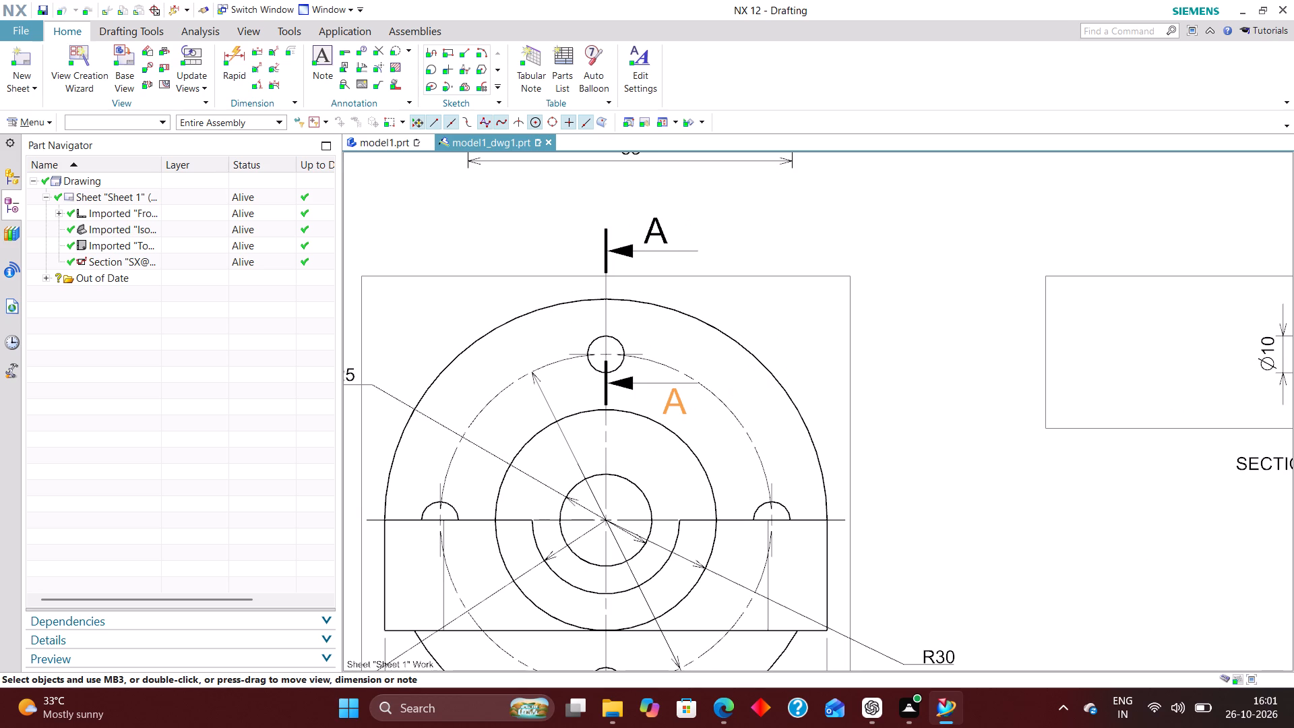
left_click_drag(673, 401, 672, 380)
left_click(658, 365)
scroll(662, 408, "up", 4)
left_click(690, 408)
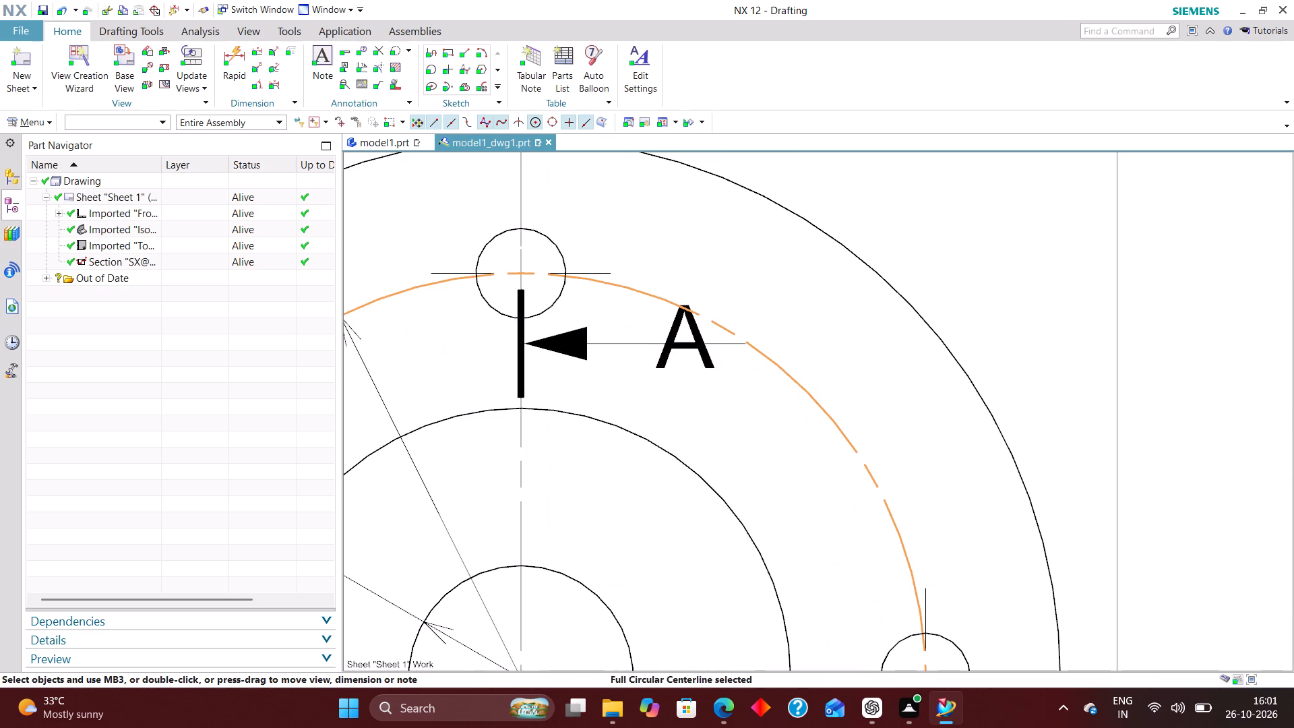
left_click_drag(690, 334, 643, 286)
Review the views across the sheet to check which dimensions are still missing.
scroll(402, 291, "down", 6)
scroll(507, 418, "down", 3)
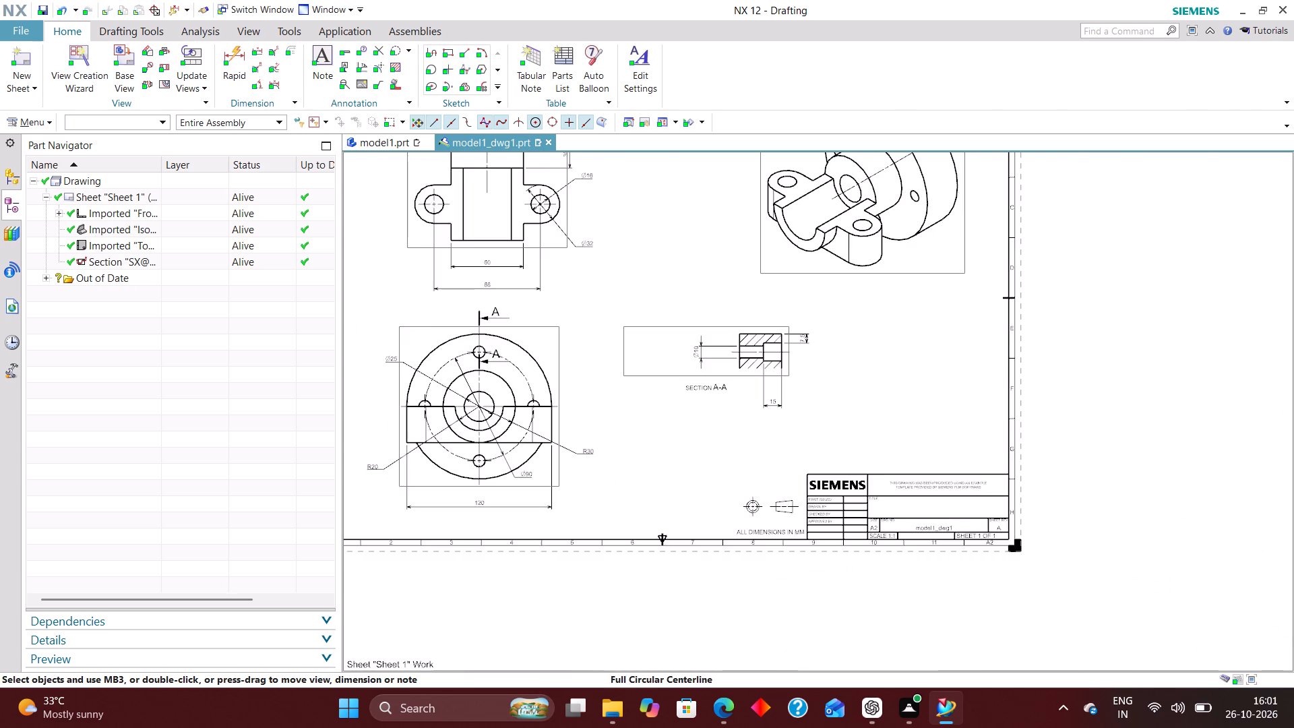
scroll(377, 365, "up", 4)
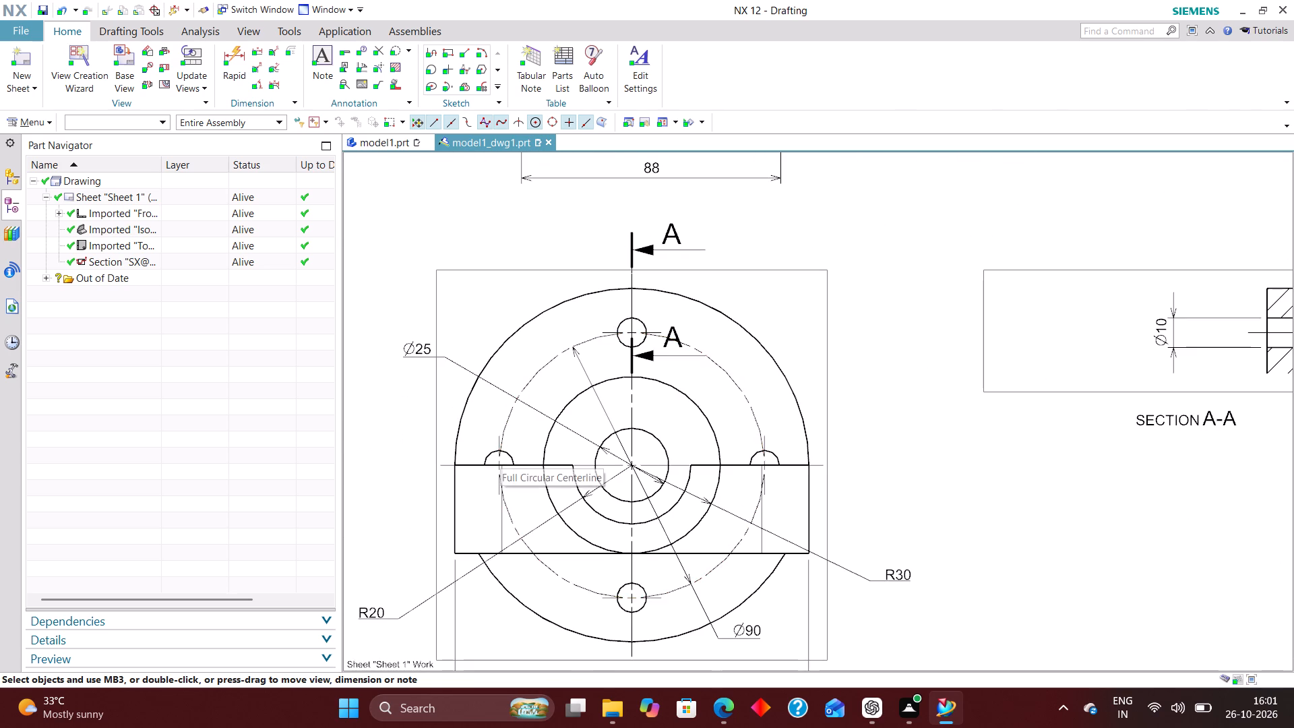
scroll(506, 382, "down", 5)
scroll(639, 404, "up", 4)
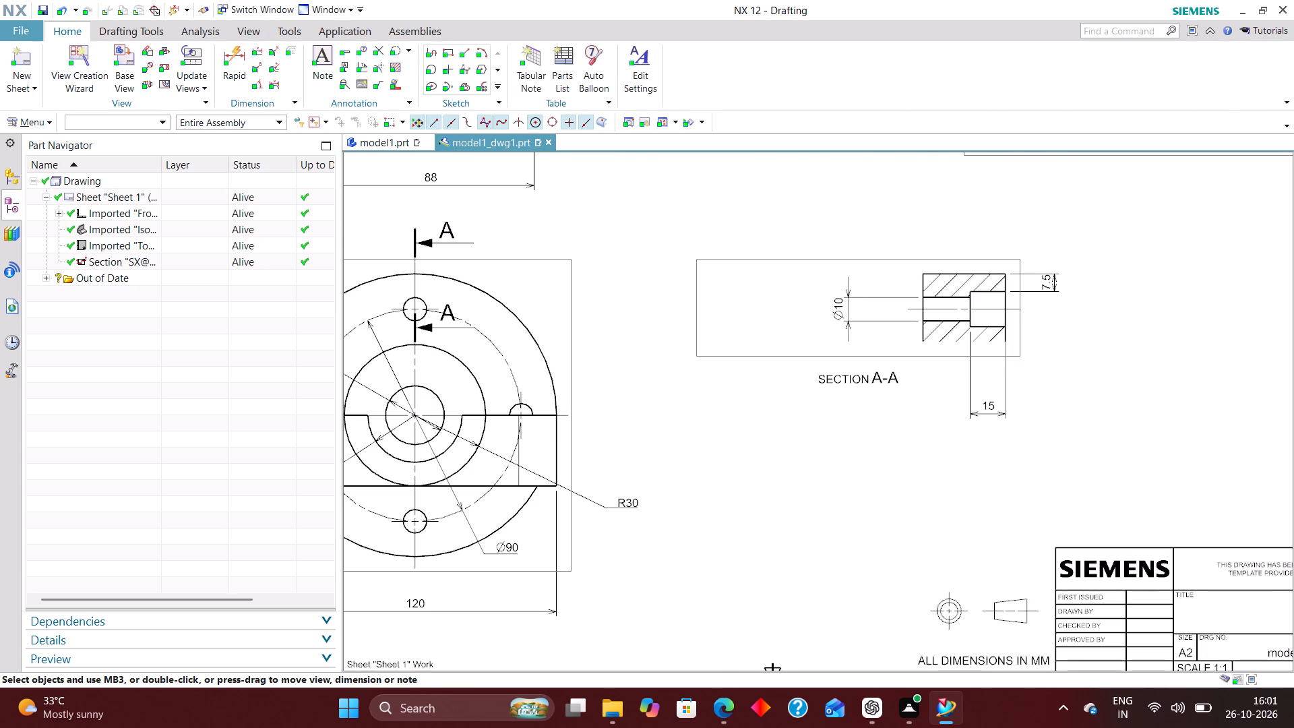
scroll(735, 444, "down", 5)
scroll(683, 423, "up", 2)
right_click_drag(795, 279, 742, 315)
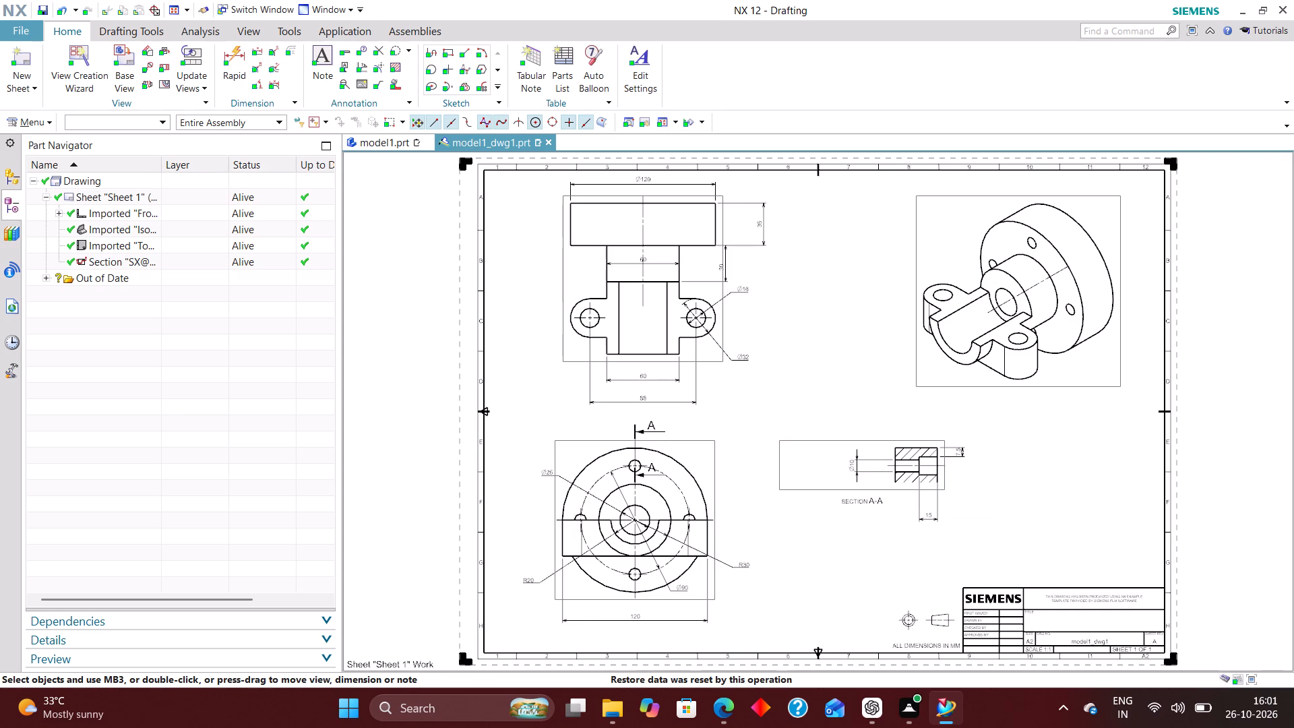
scroll(695, 264, "up", 5)
scroll(701, 321, "down", 3)
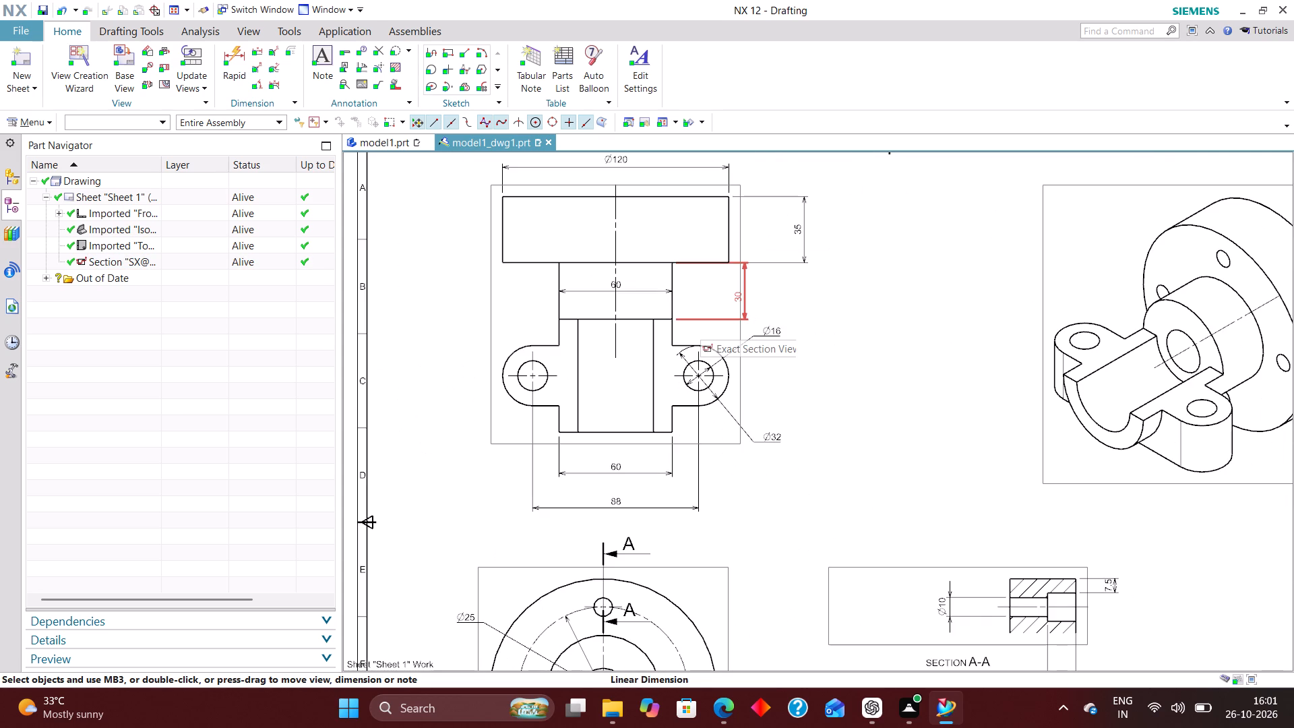
scroll(730, 290, "down", 2)
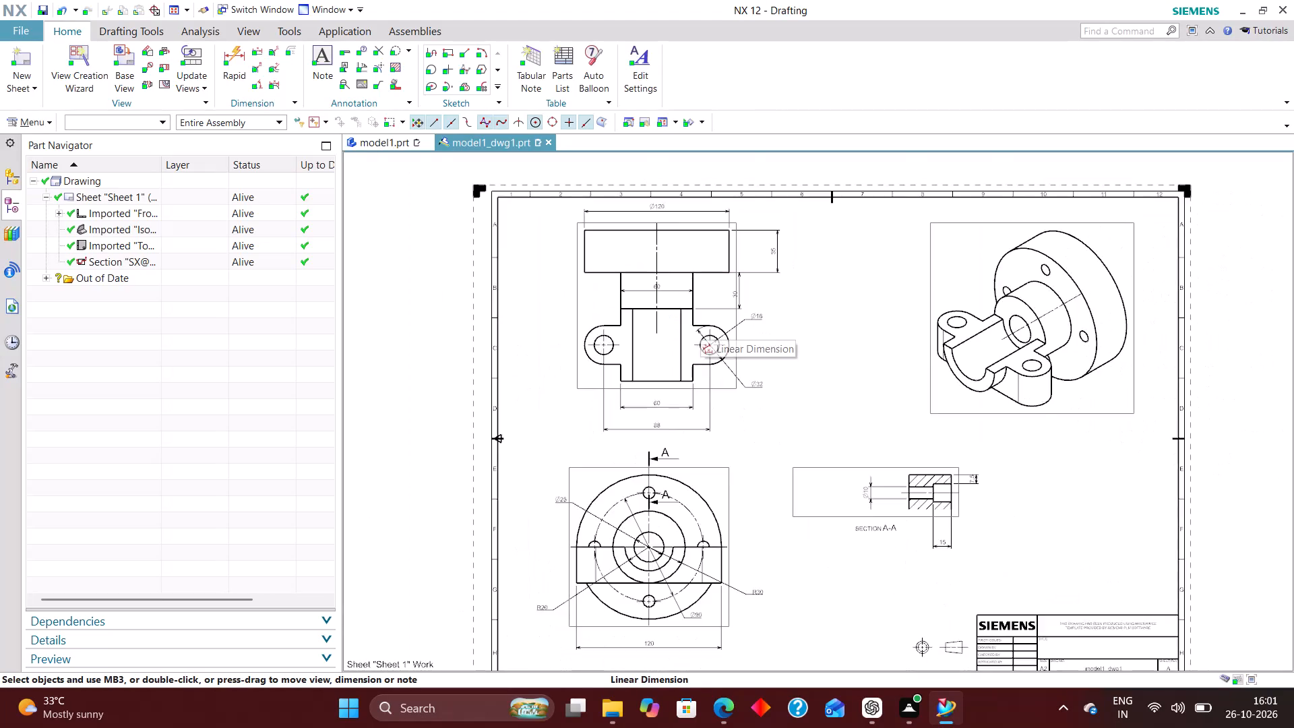
scroll(694, 394, "up", 4)
scroll(694, 395, "down", 3)
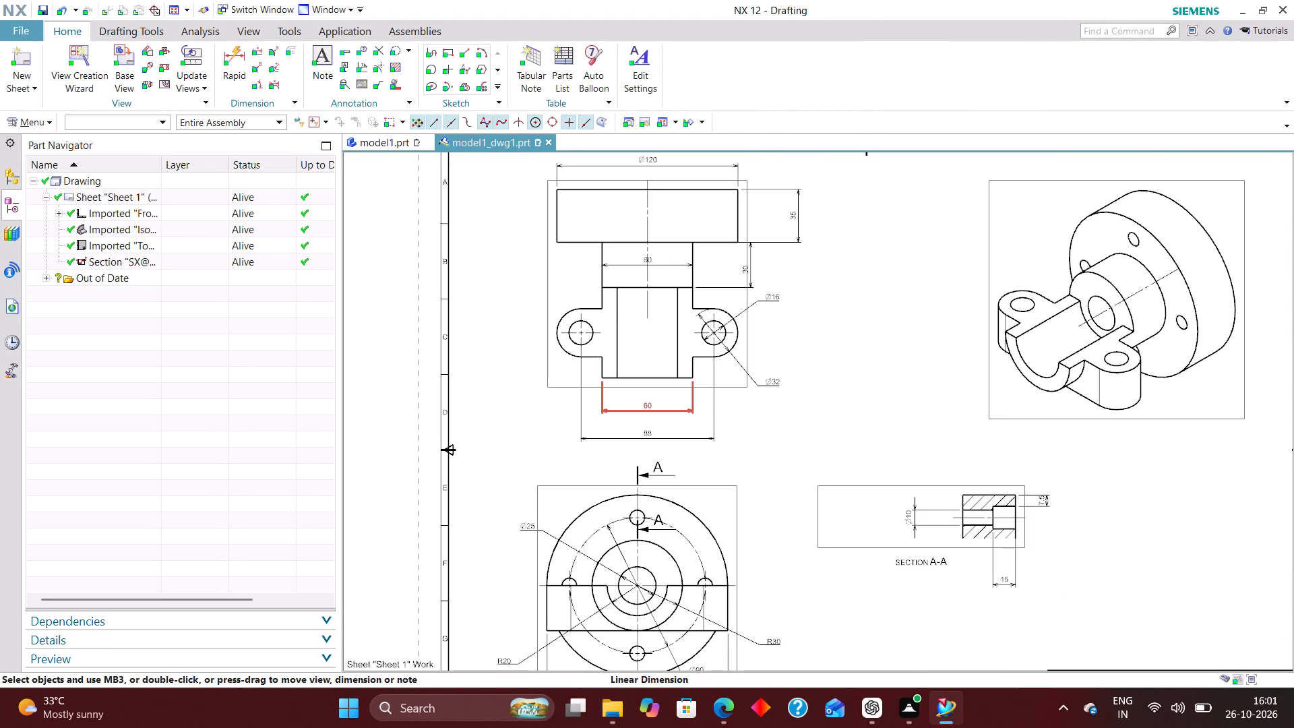
Add a vertical rapid dimension between the shoulder edge and the left lug hole's centre in the top view, placed left of the view.
left_click(233, 56)
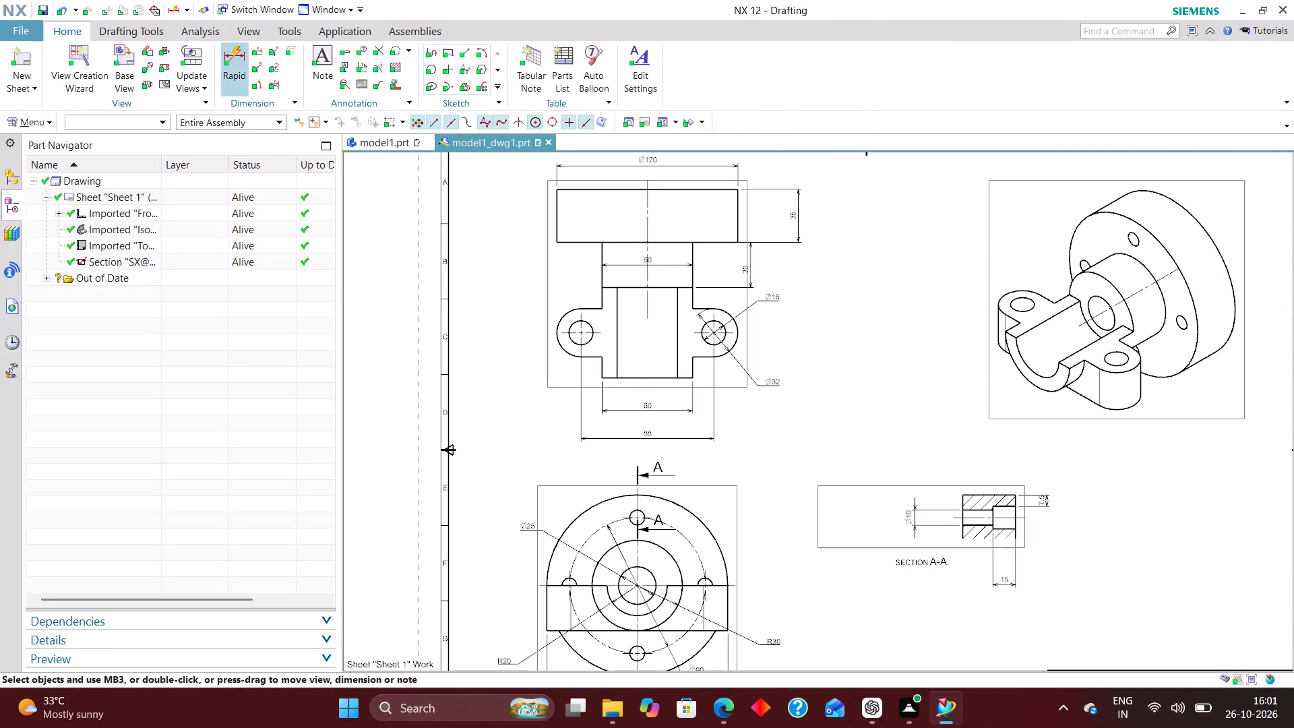
left_click(391, 183)
left_click(388, 196)
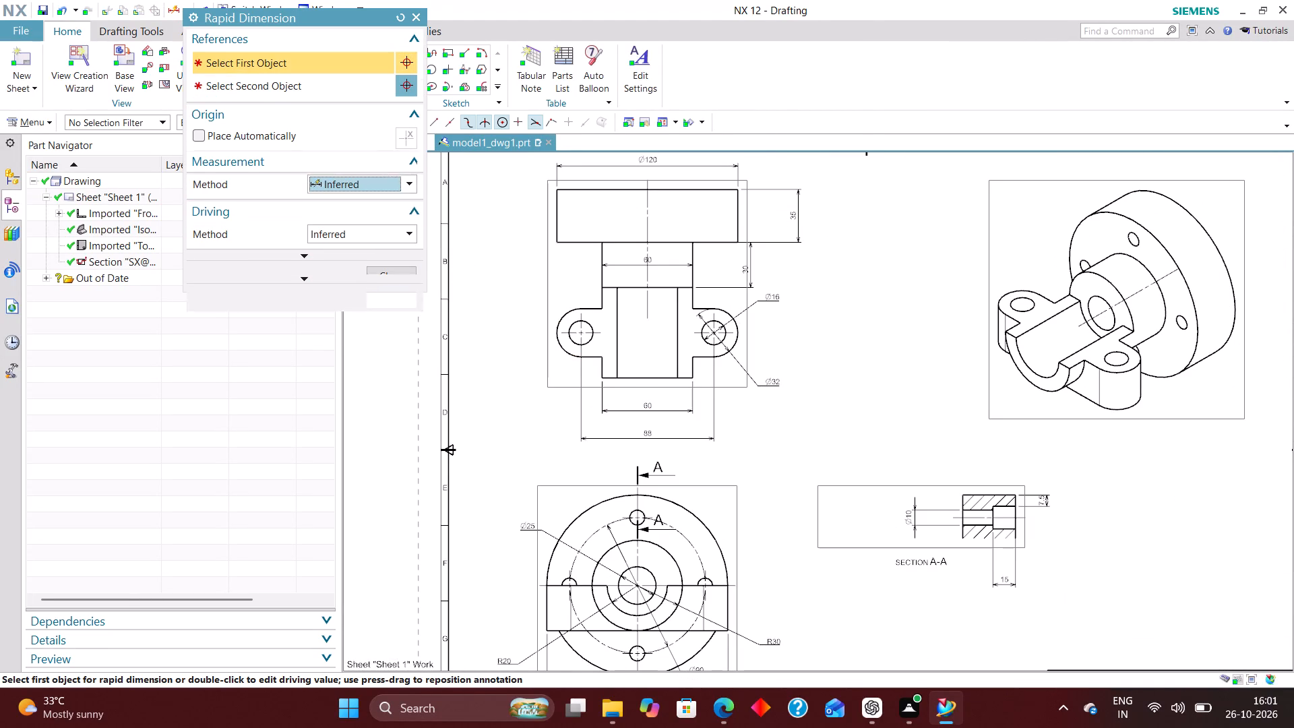
scroll(752, 319, "down", 3)
scroll(622, 320, "up", 6)
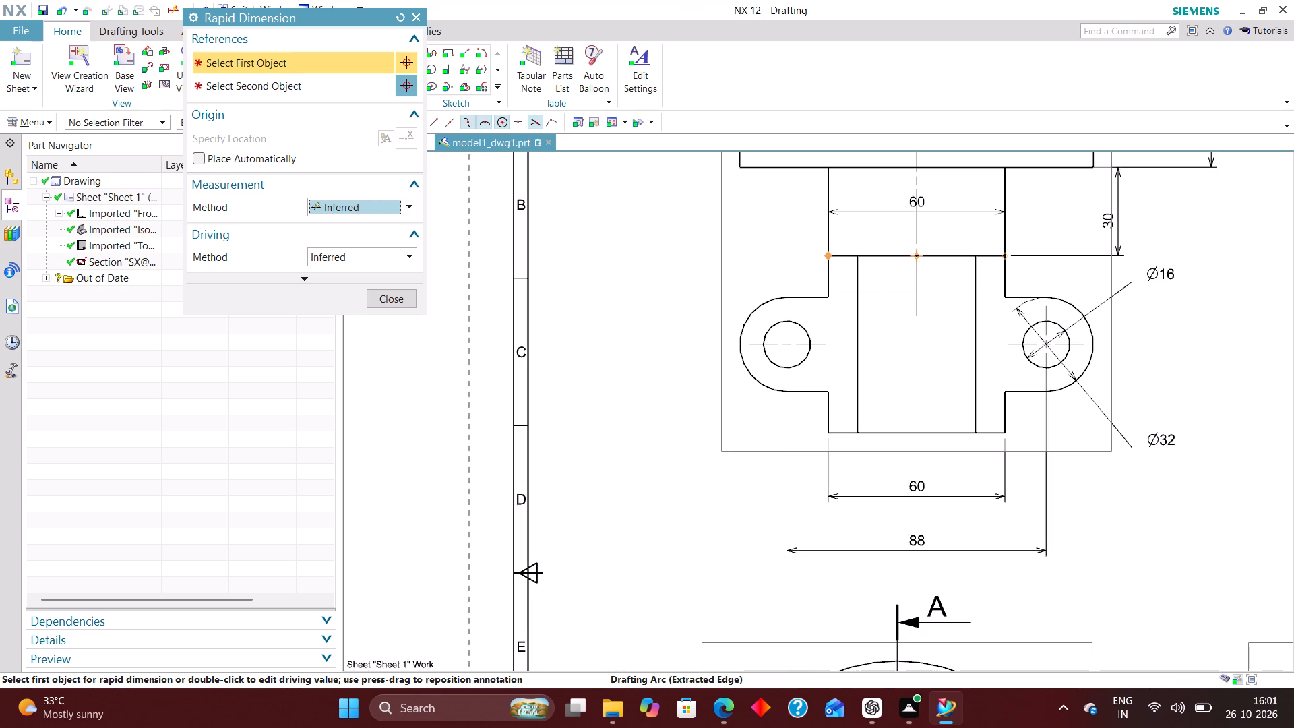
left_click(828, 256)
left_click(822, 342)
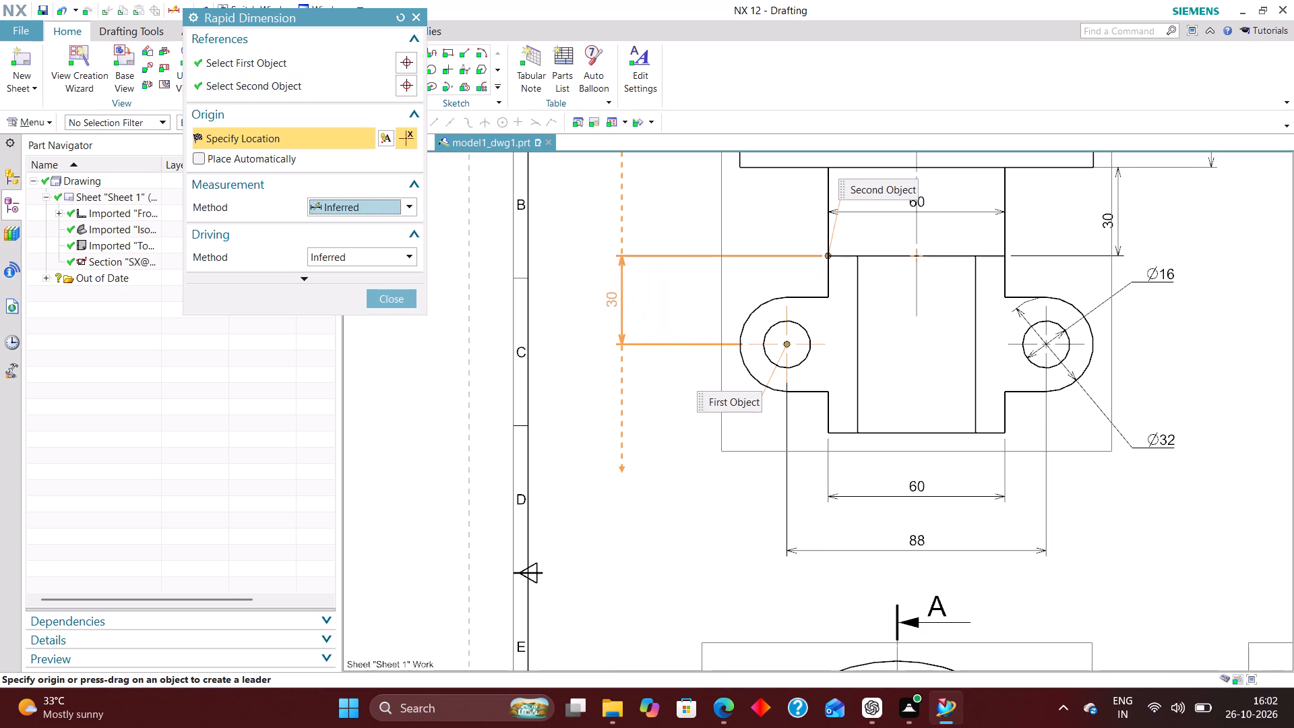
left_click(627, 299)
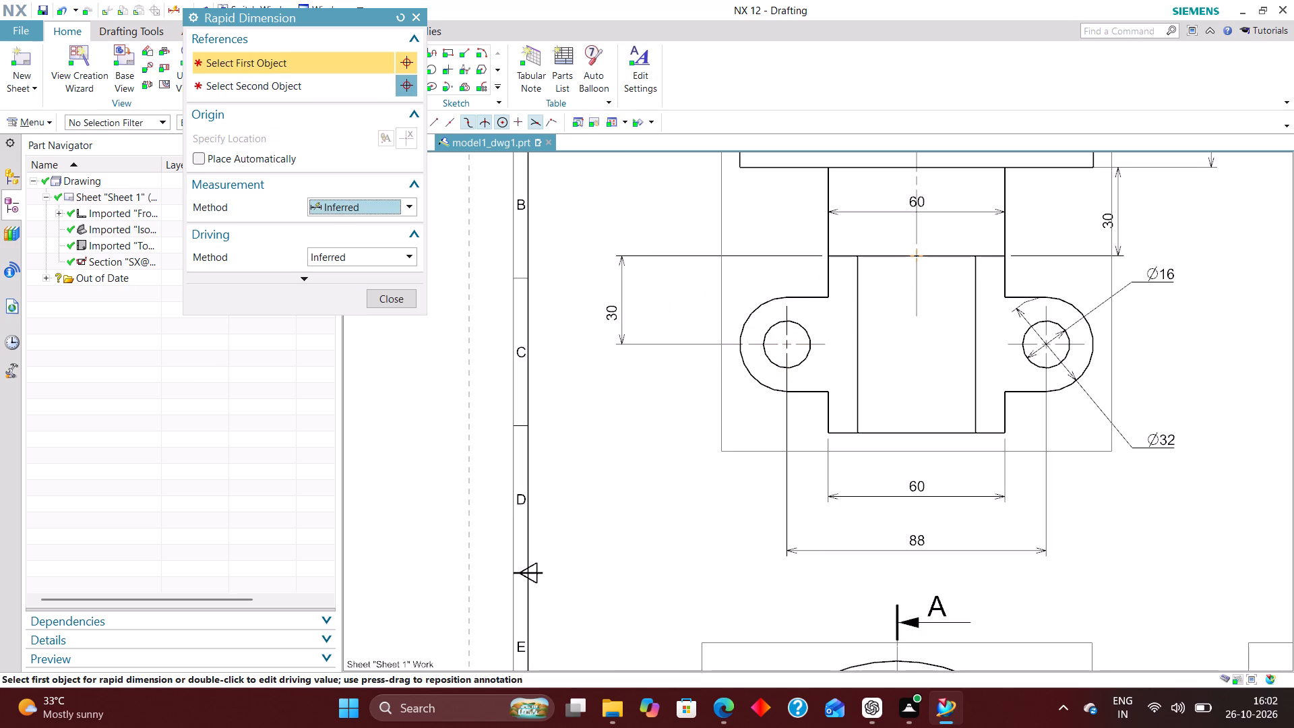
Add a vertical dimension from the left lug hole's centre to the body's lower edge, in line below the previous dimension.
left_click(822, 343)
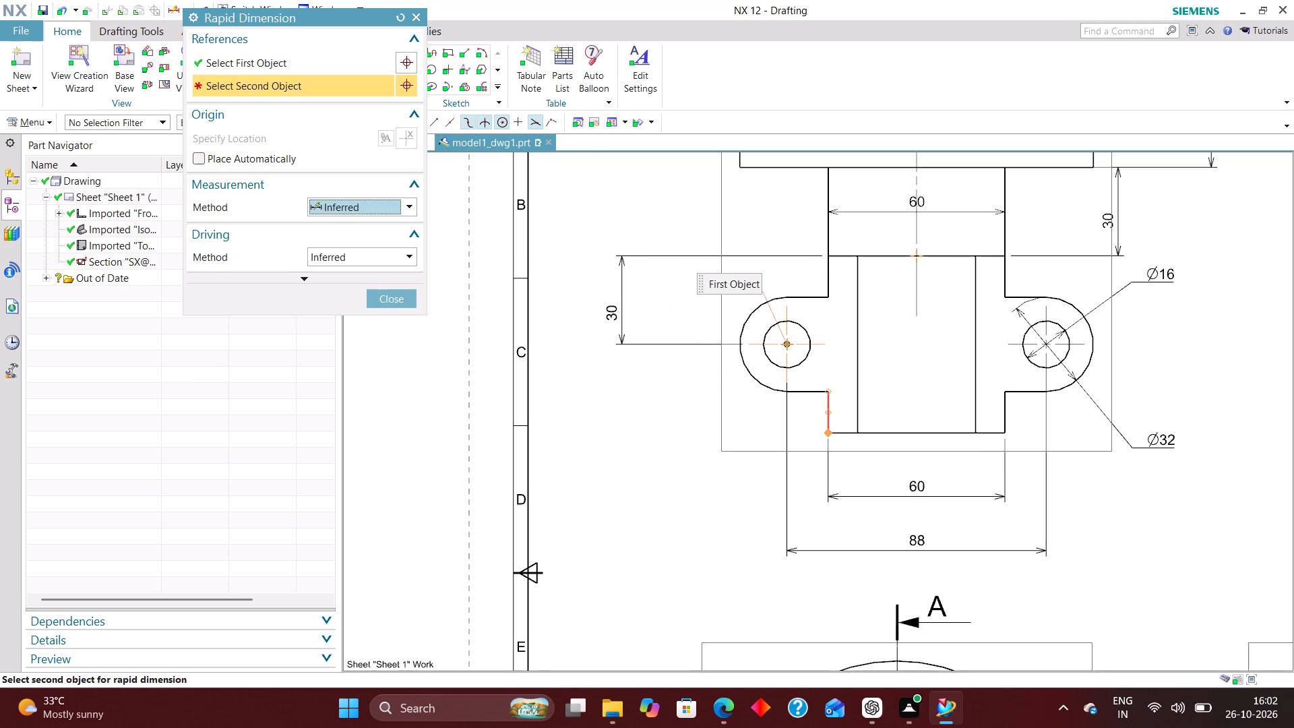
left_click(826, 431)
left_click(621, 383)
left_click(388, 299)
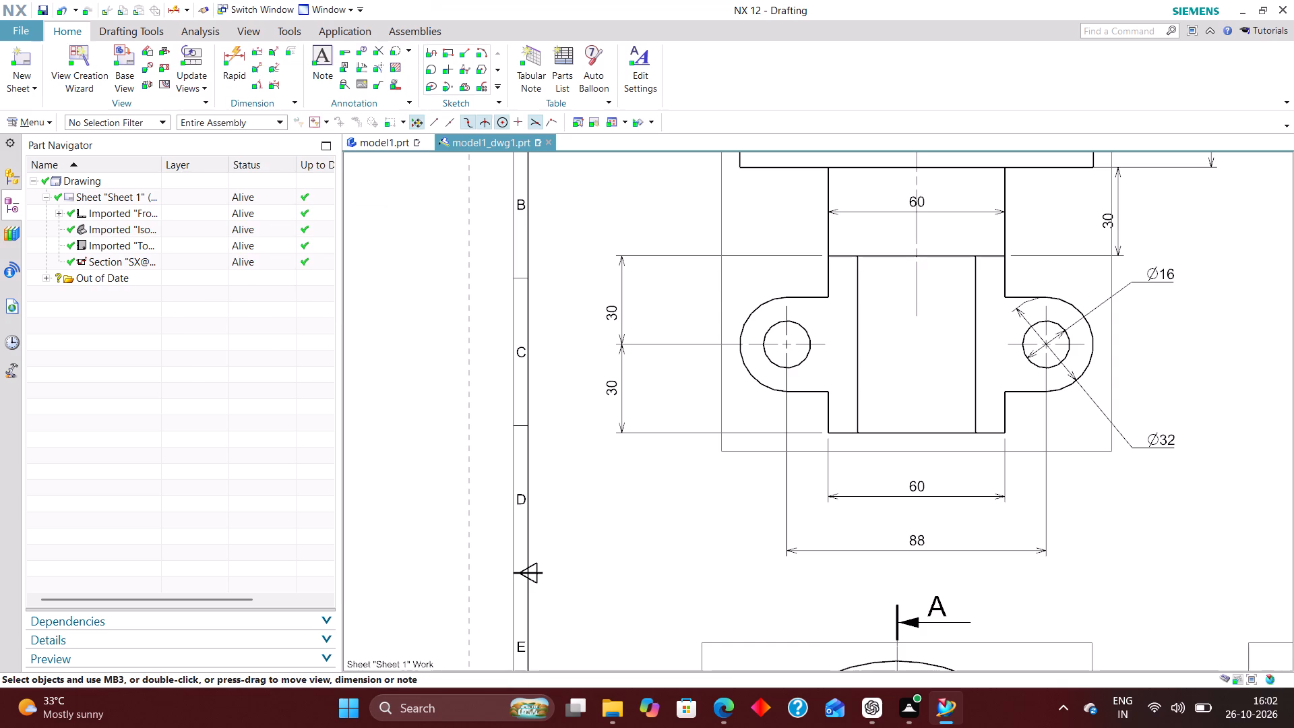
Check the overall layout of views and dimensions on the complete sheet.
scroll(656, 381, "down", 4)
scroll(749, 431, "up", 4)
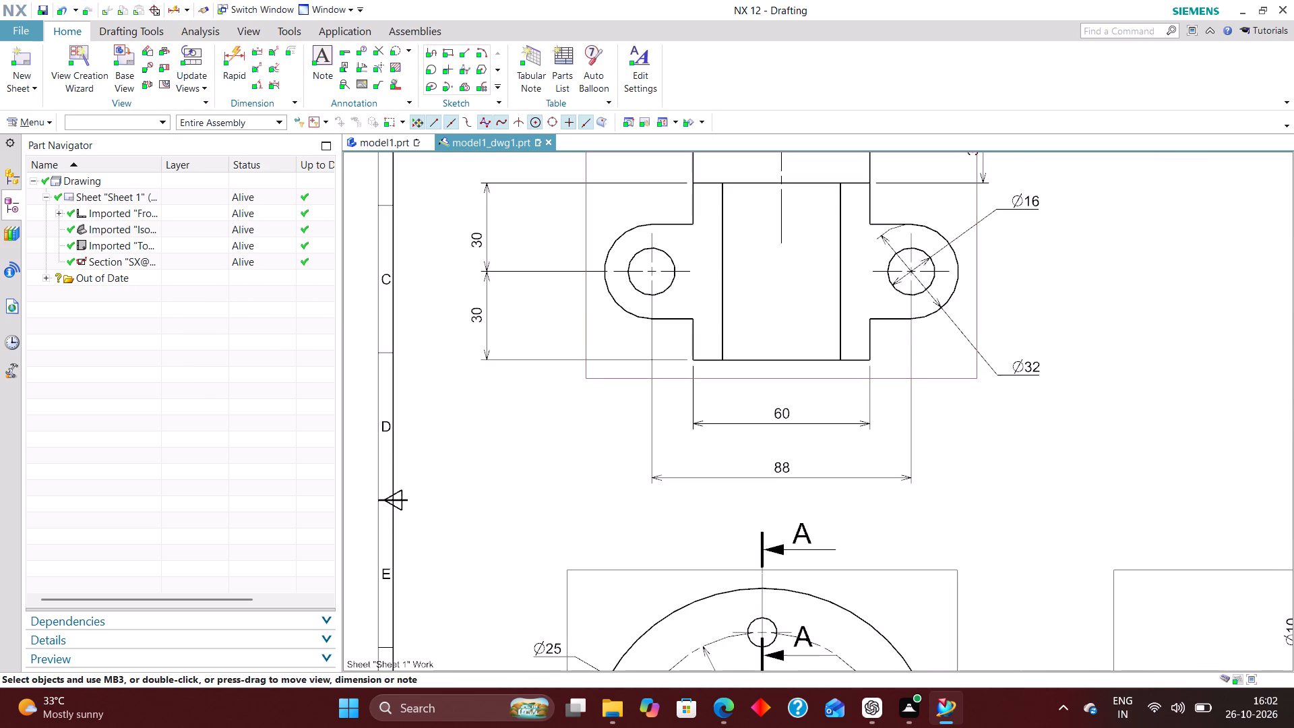
scroll(643, 341, "down", 4)
right_click_drag(865, 292, 817, 399)
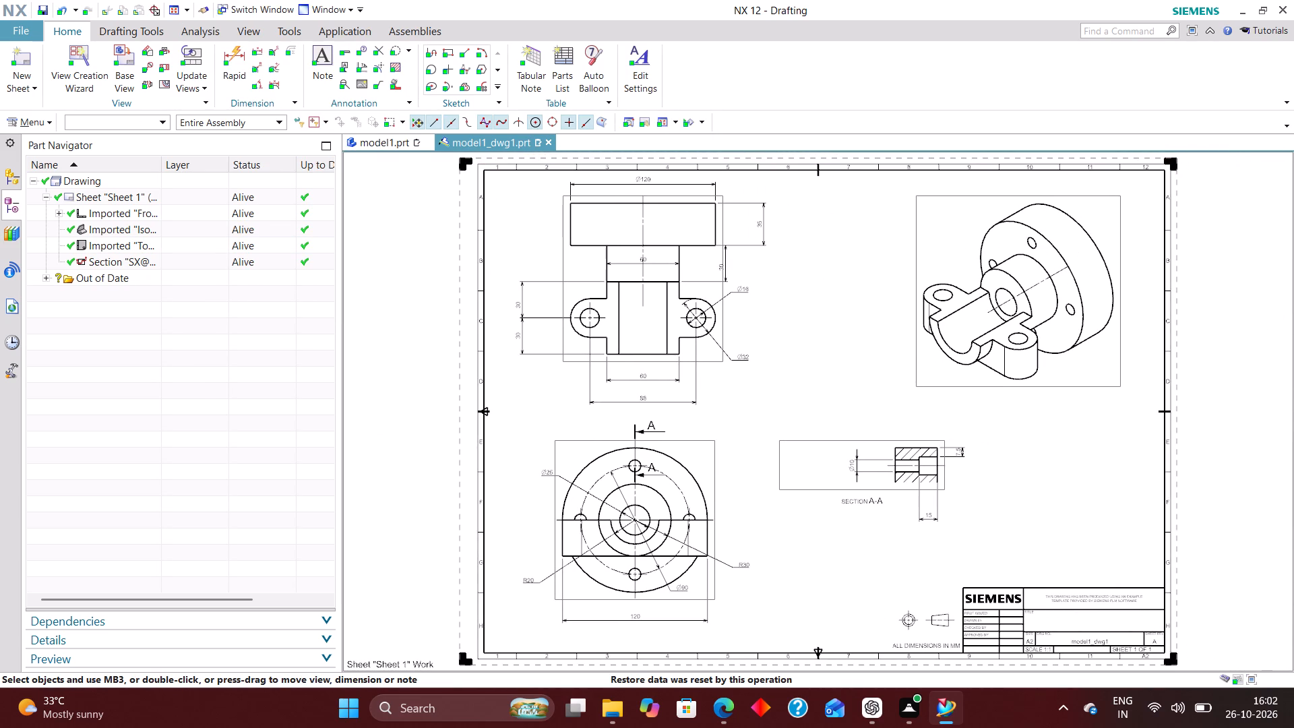
scroll(725, 412, "down", 1)
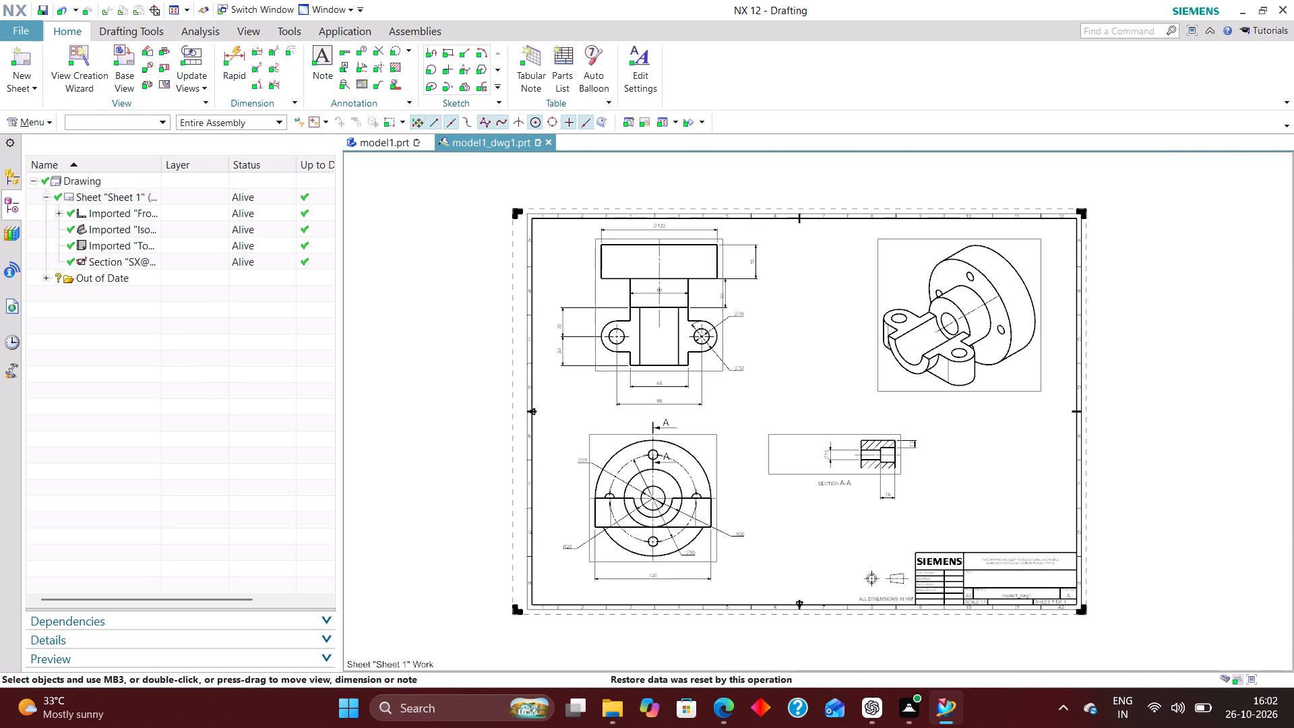
scroll(904, 586, "up", 6)
scroll(868, 466, "down", 6)
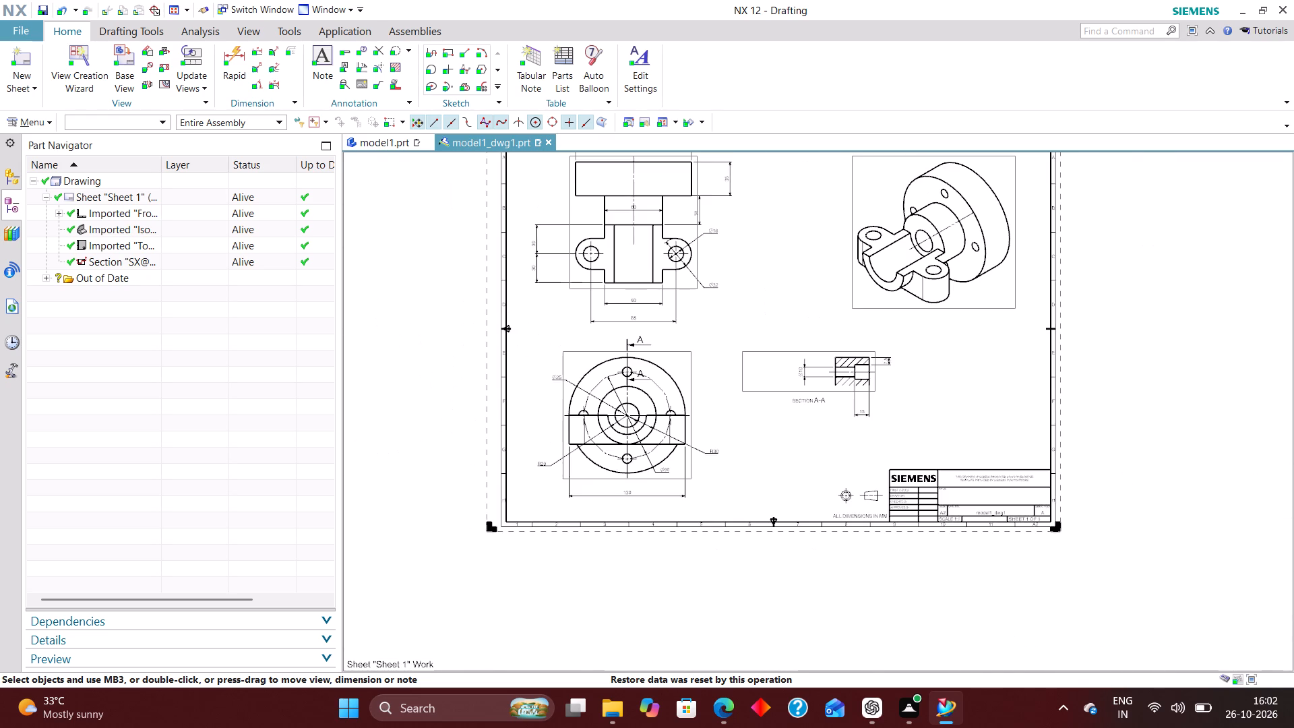
right_click_drag(954, 371, 888, 426)
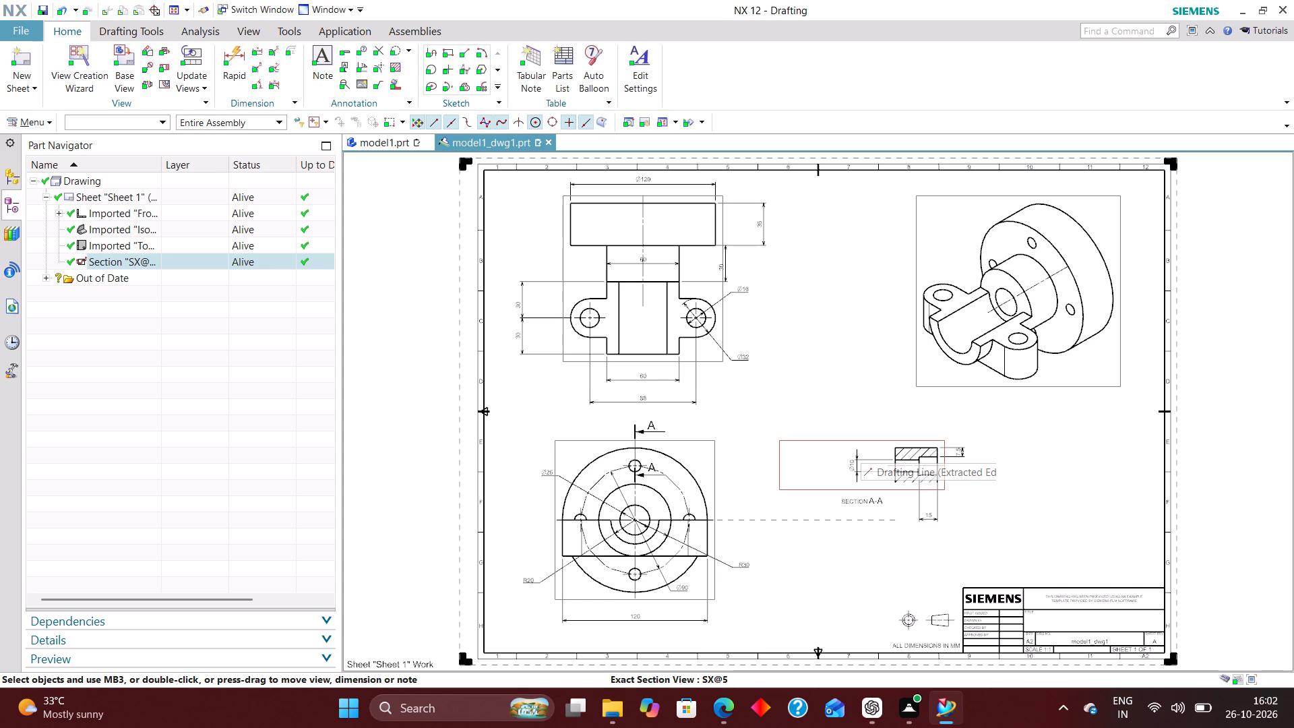
right_click_drag(835, 312, 761, 433)
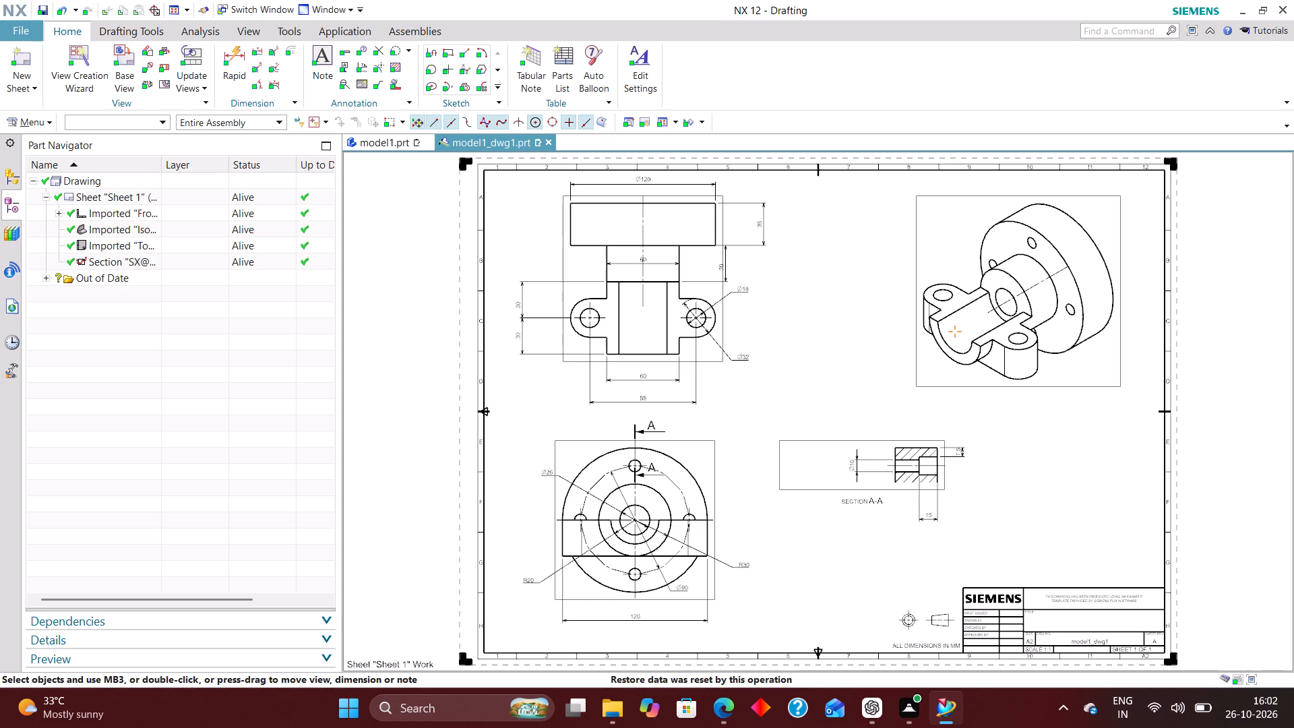
Show the isometric view's label below the view with the View Label Type set to Name.
right_click(1084, 386)
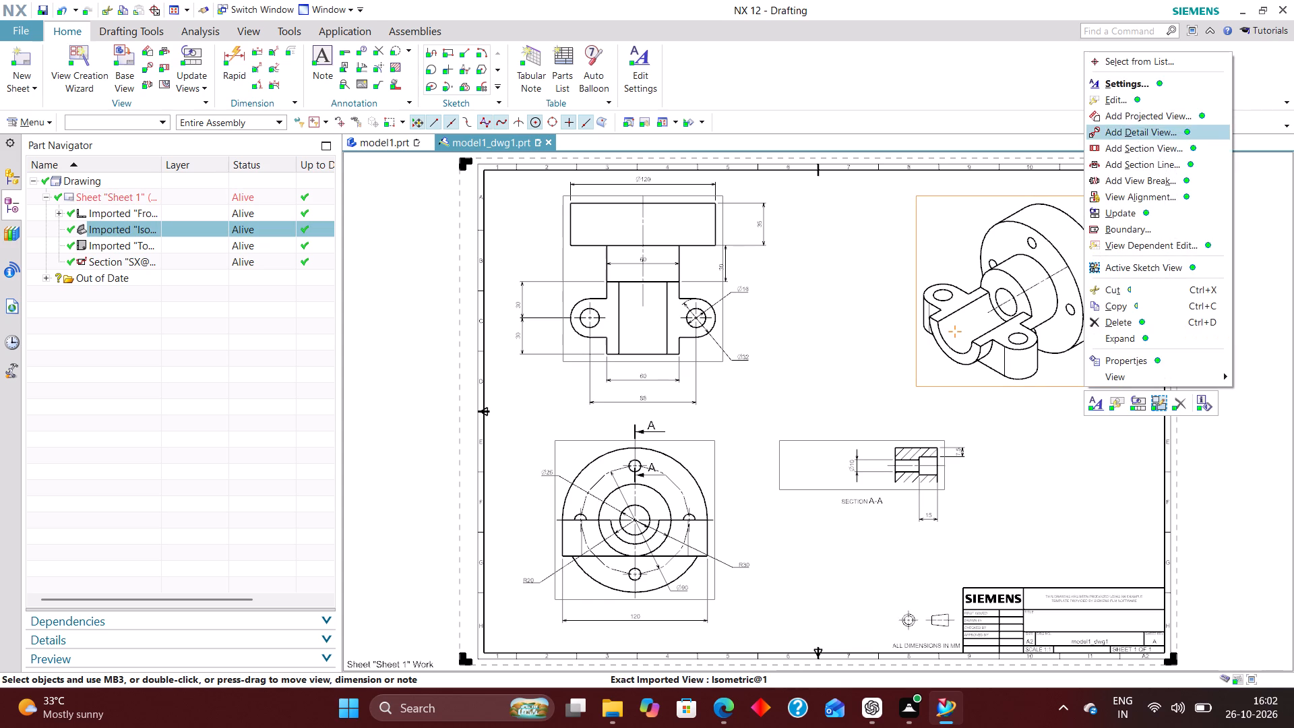
left_click(1171, 82)
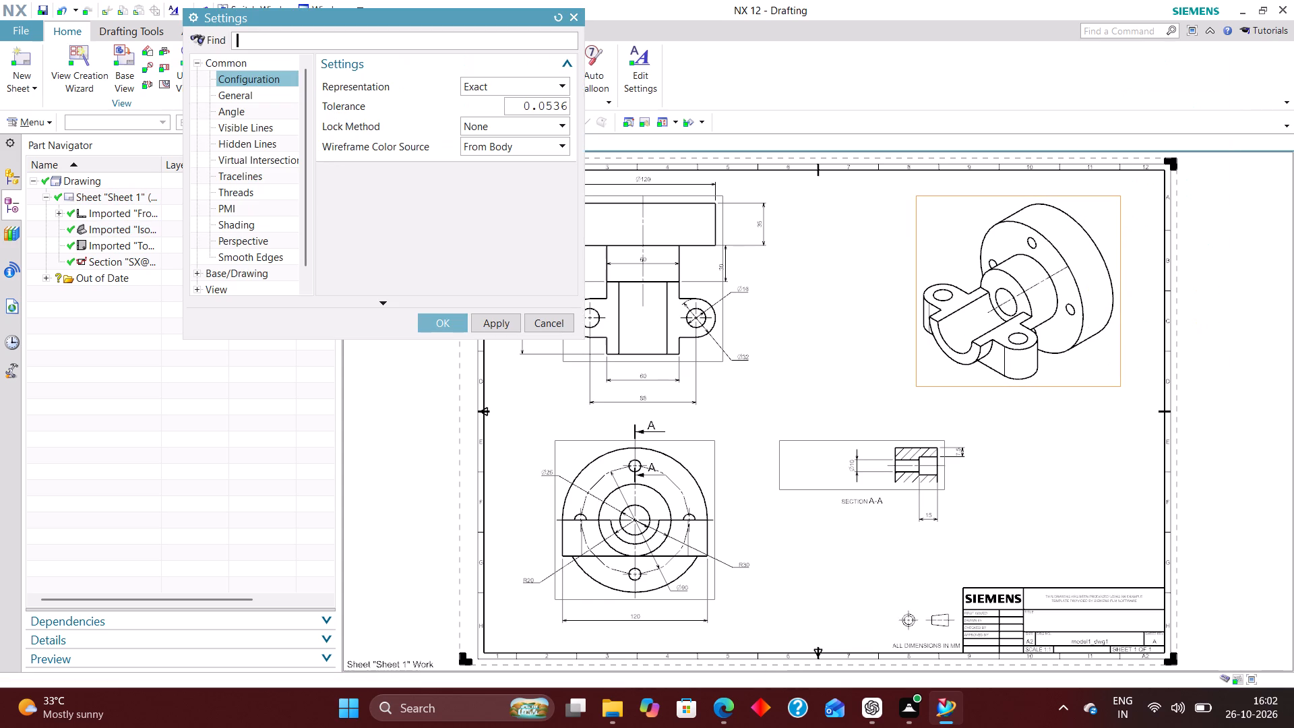
left_click(272, 266)
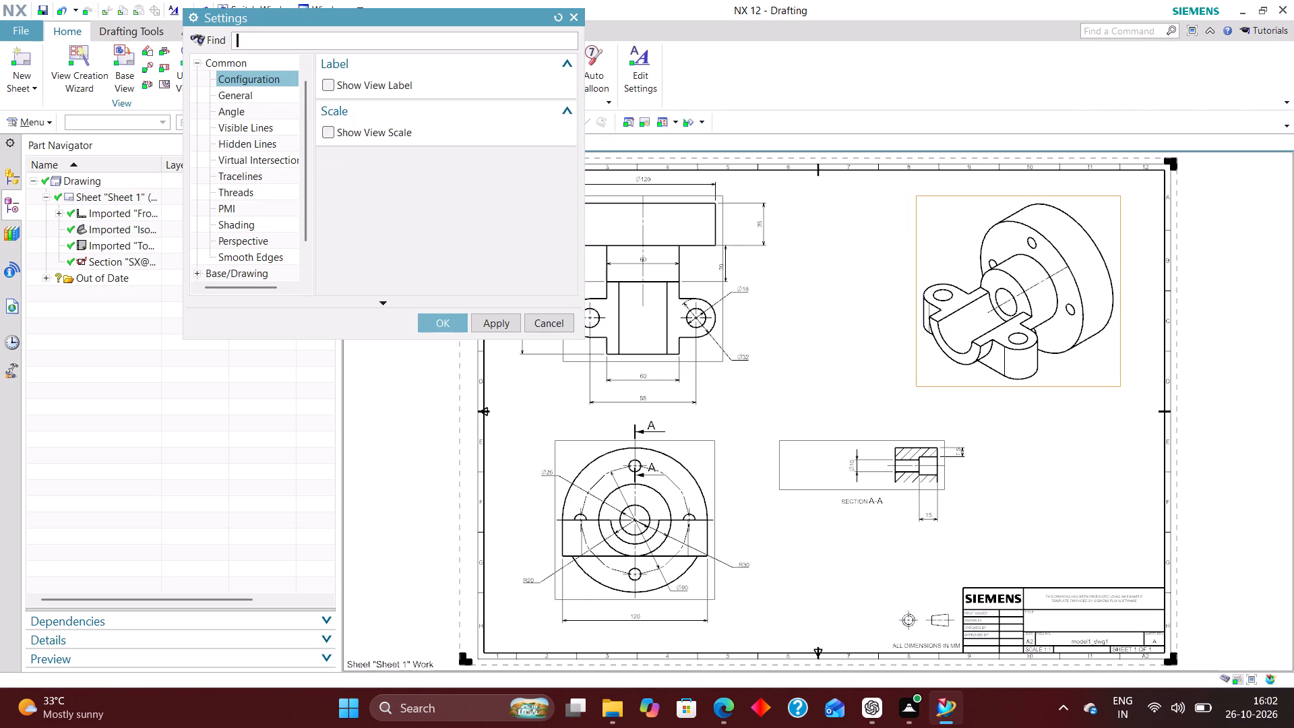
left_click(336, 78)
left_click(495, 154)
left_click(493, 171)
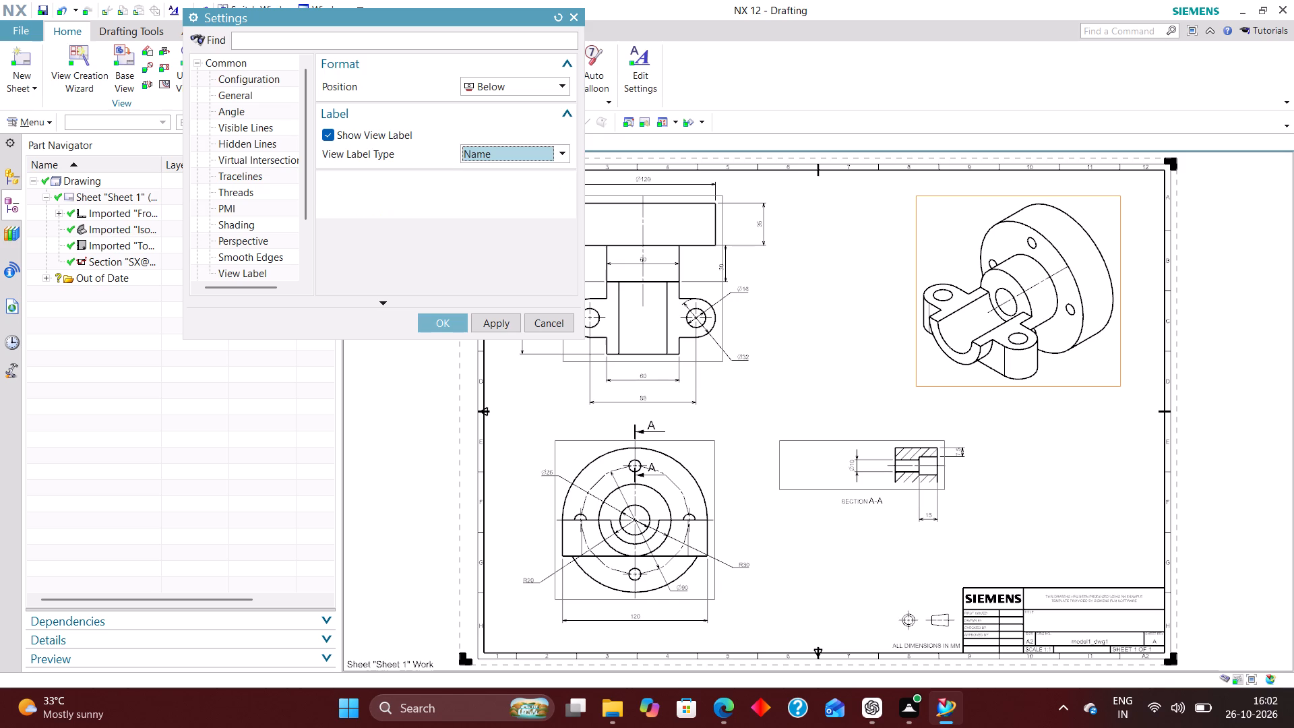
left_click(442, 328)
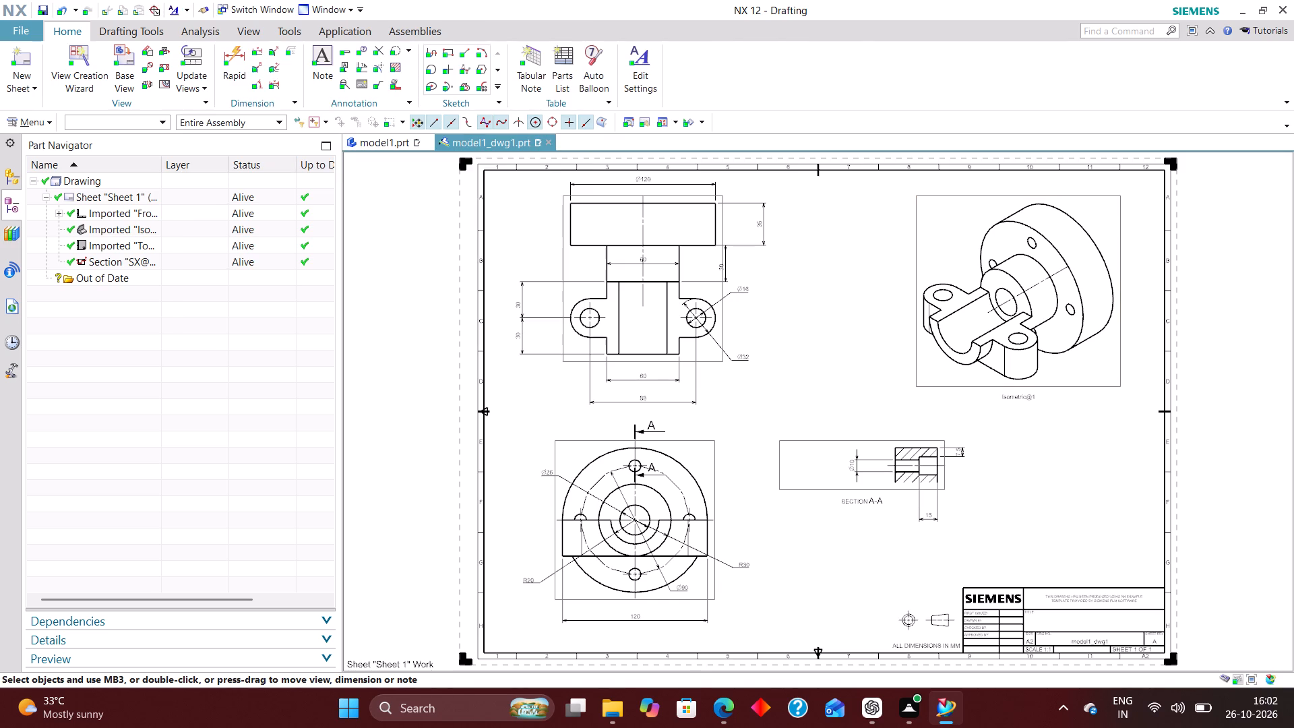
Show the top view's label below the view with the View Label Type set to Name.
right_click(714, 365)
left_click(762, 69)
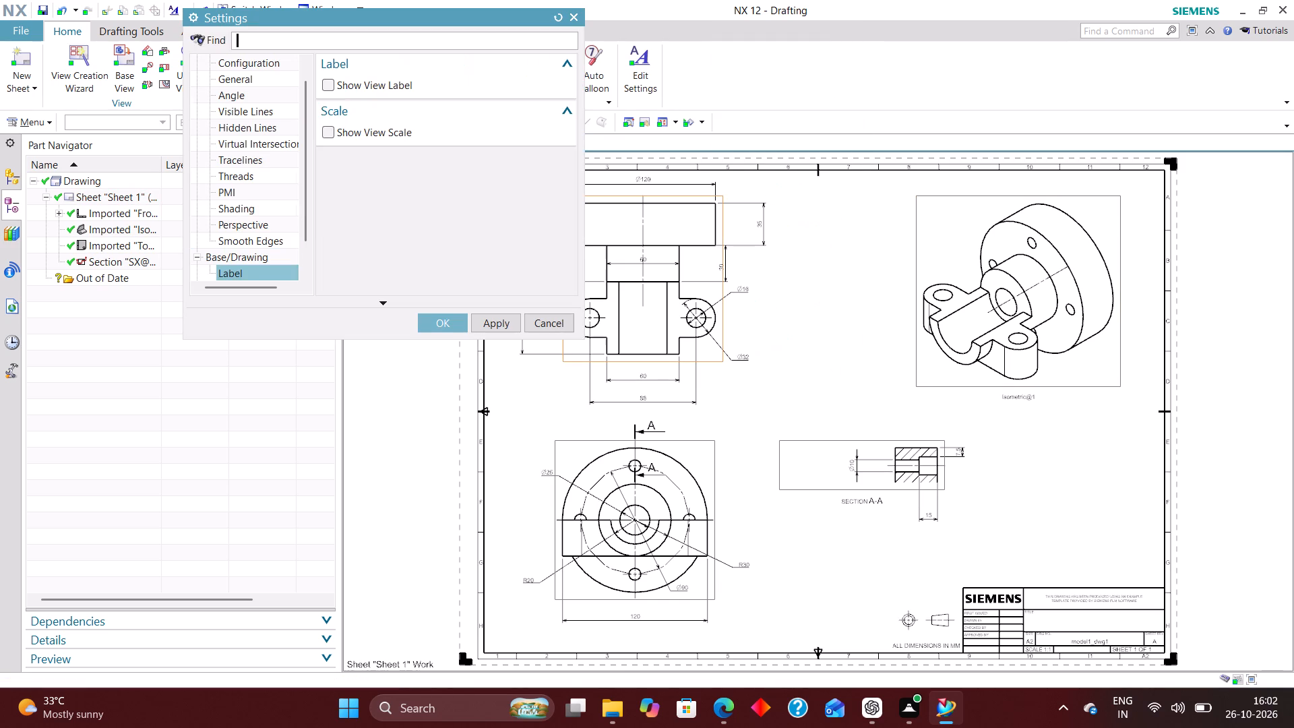
left_click(371, 83)
left_click(483, 146)
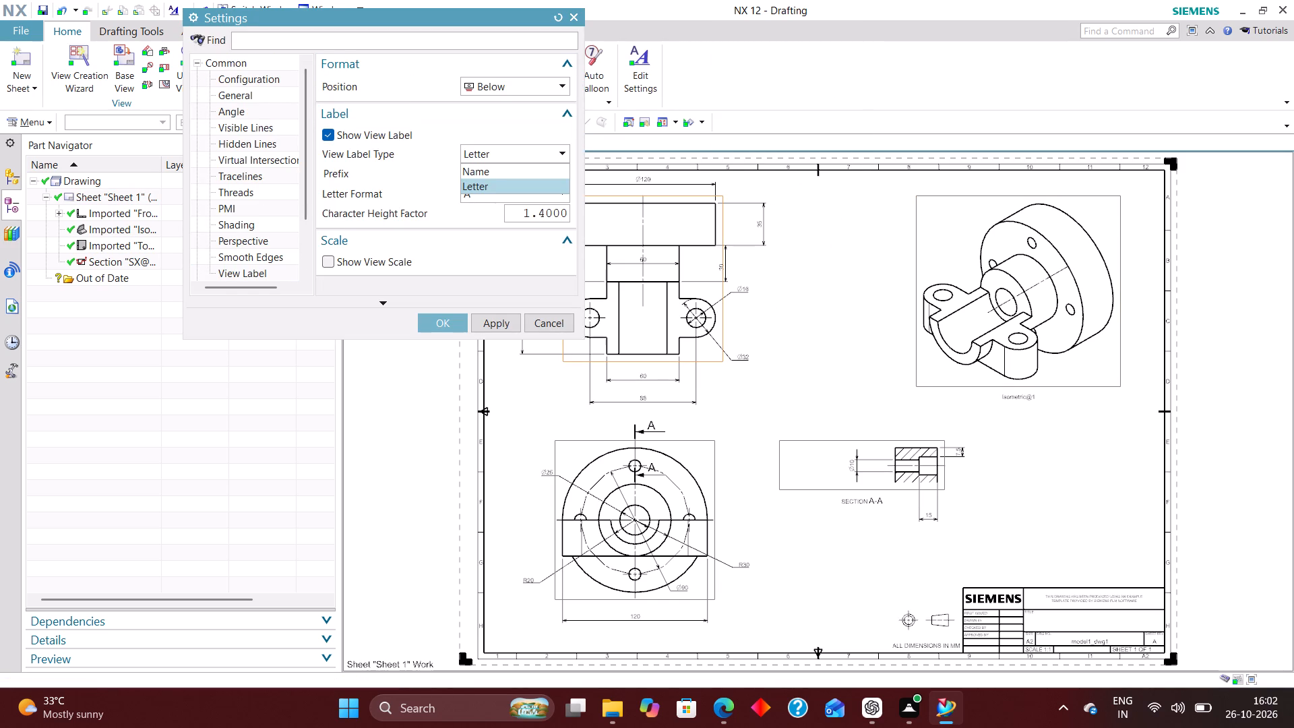
left_click(487, 164)
left_click(445, 313)
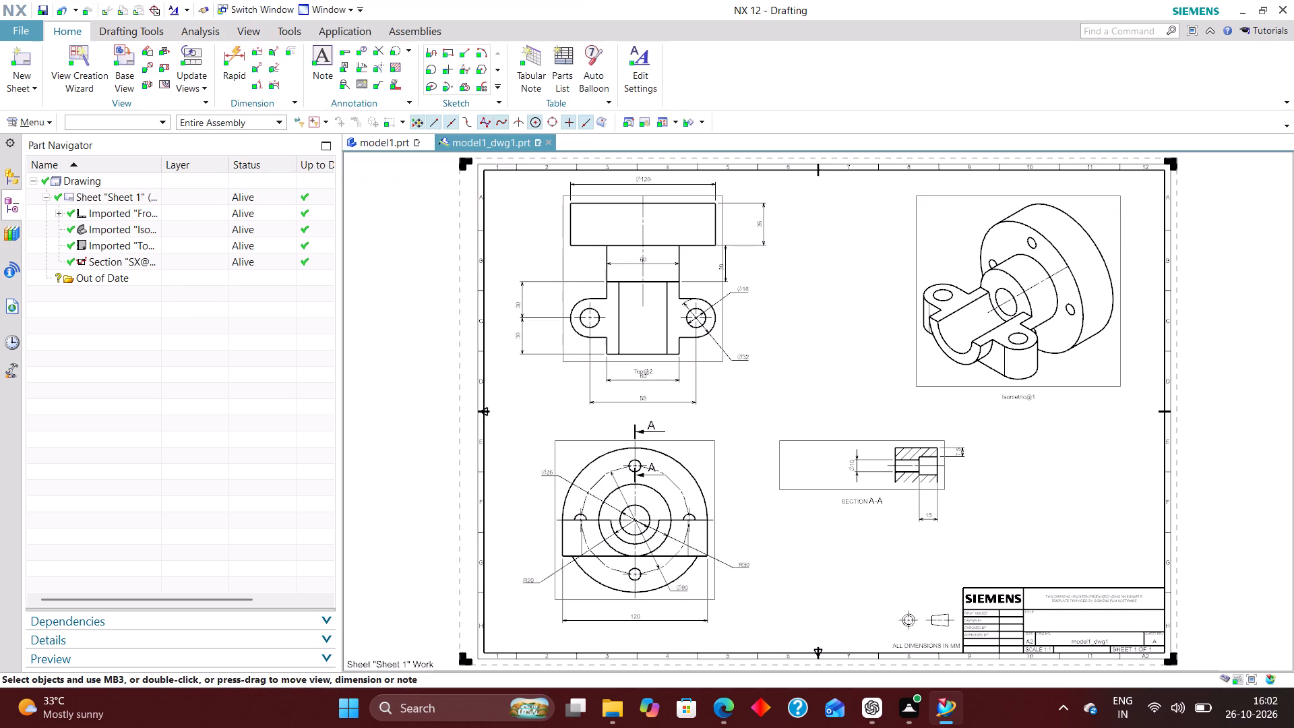
Show the front view's label below the view with the View Label Type set to Name.
right_click(685, 601)
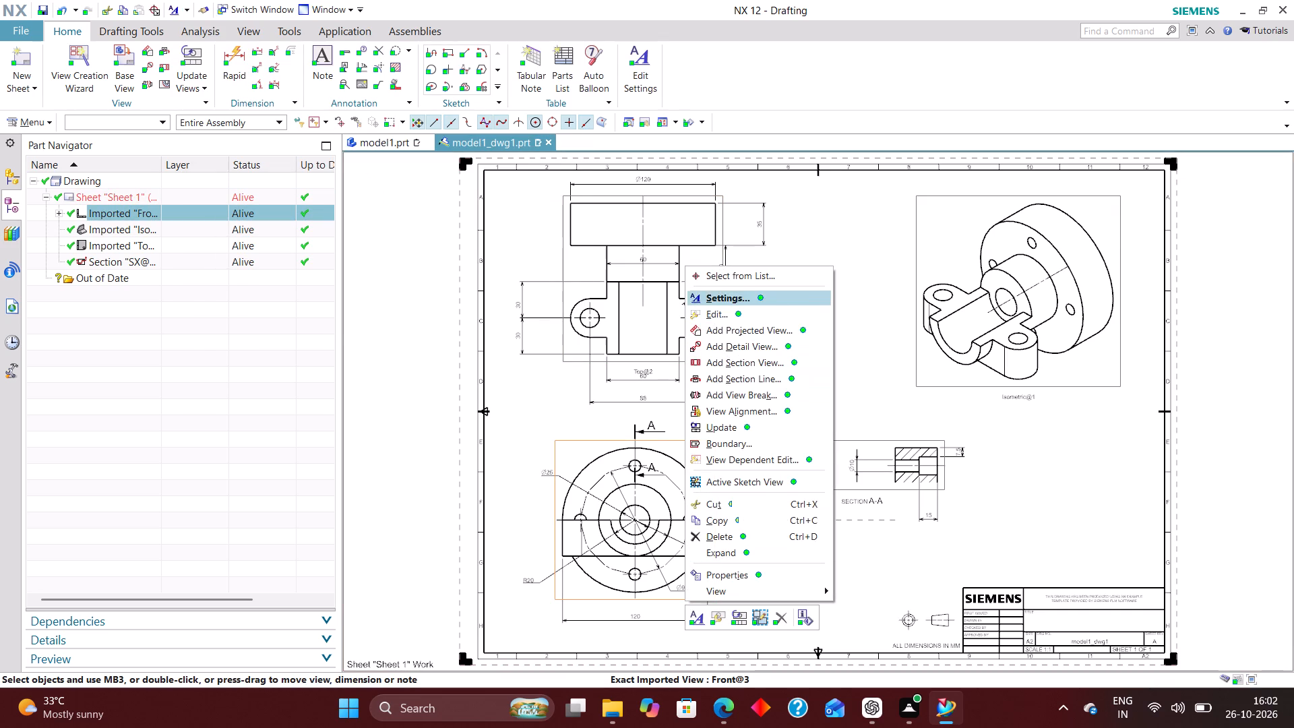
left_click(720, 295)
left_click(456, 80)
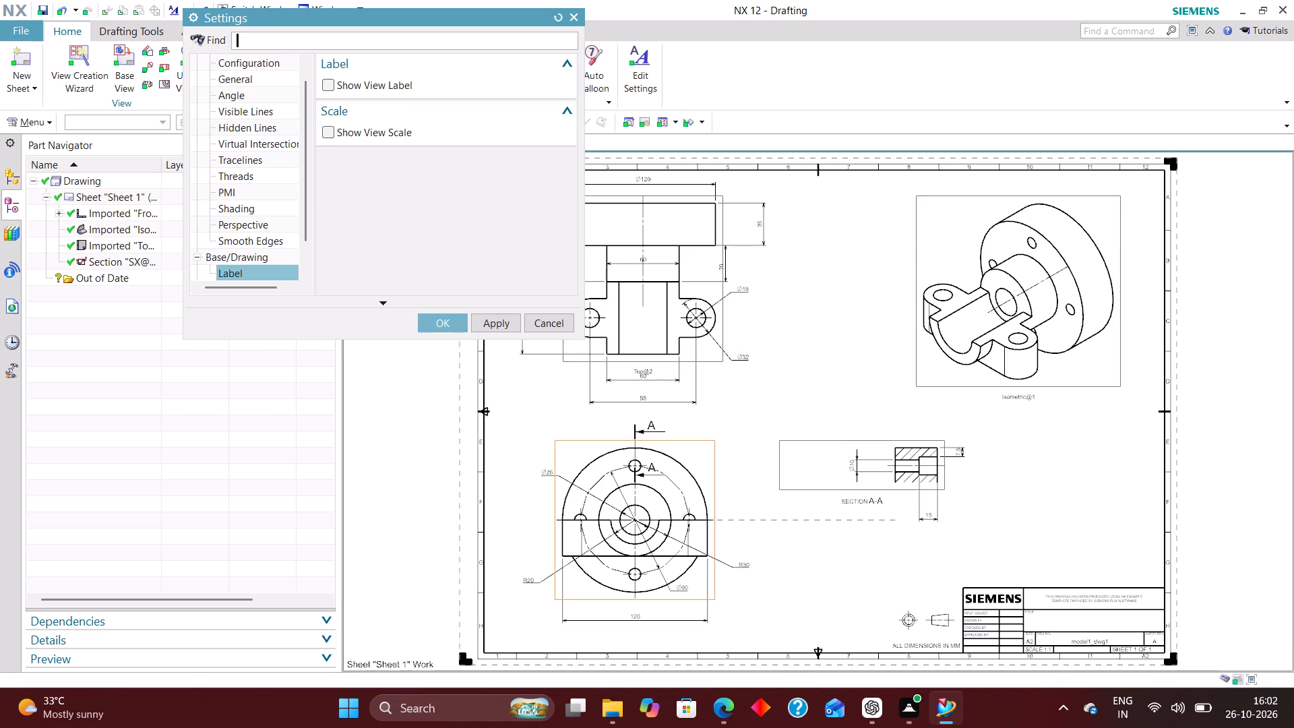
left_click(334, 90)
left_click(487, 160)
left_click(497, 155)
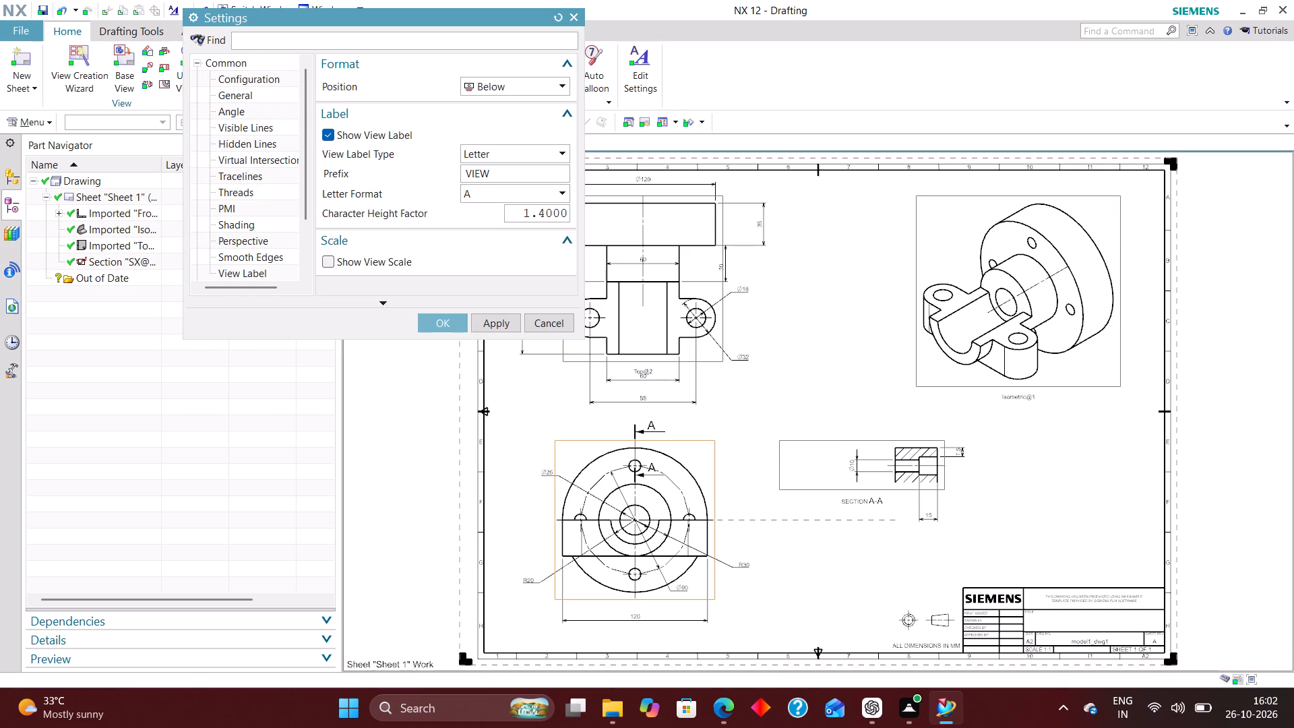
left_click(498, 155)
left_click(498, 174)
left_click(451, 326)
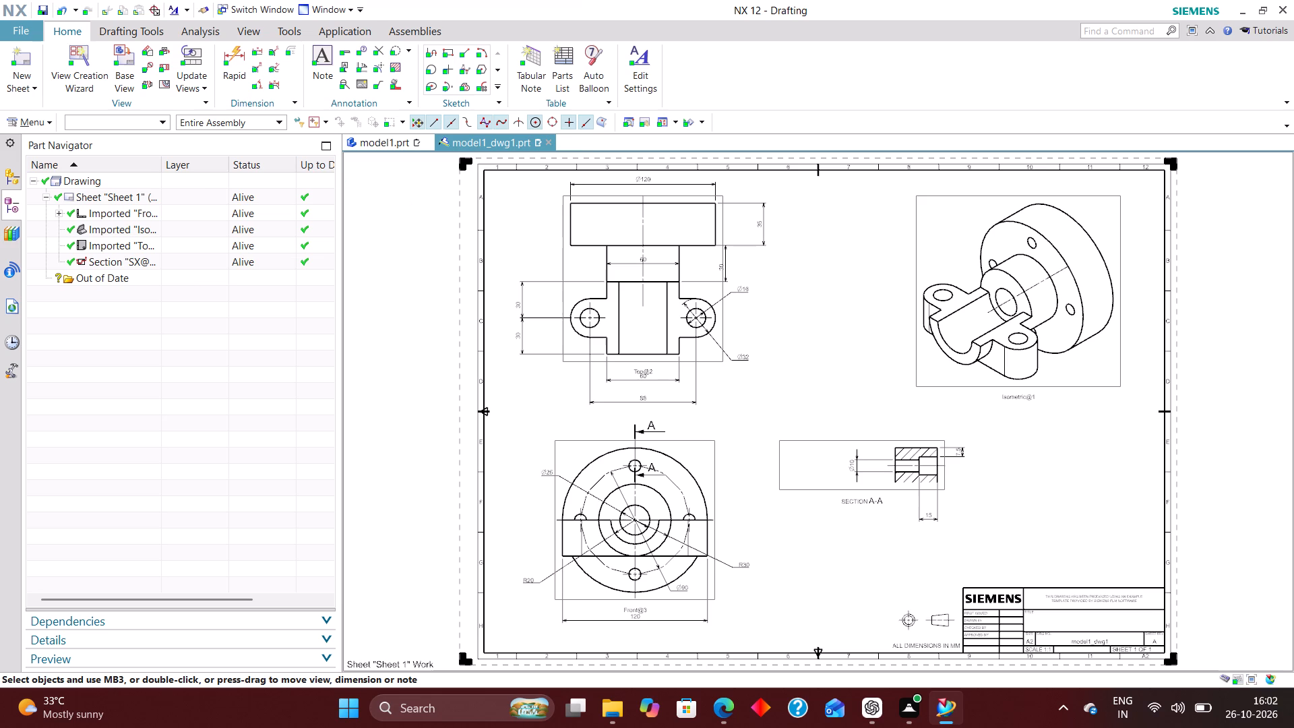
Change the section view's View Label Type to Name, keeping the label below the view.
right_click(819, 492)
left_click(856, 216)
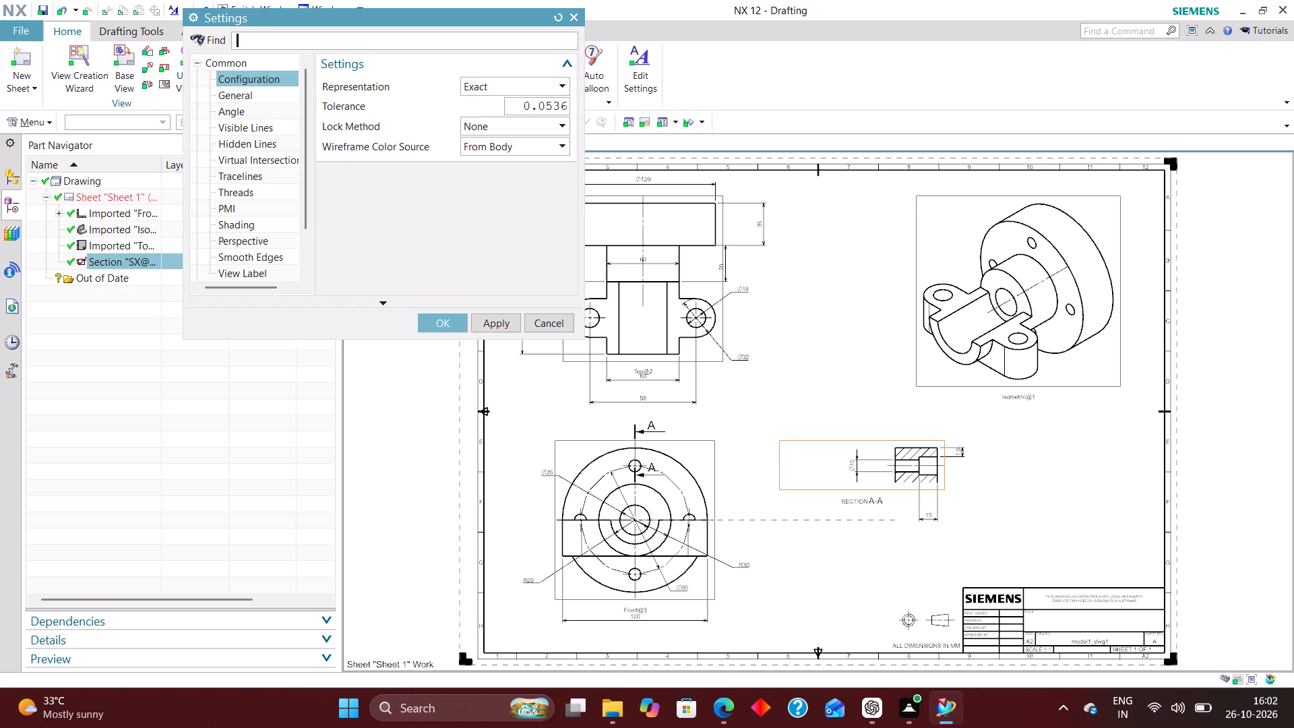
scroll(220, 185, "down", 6)
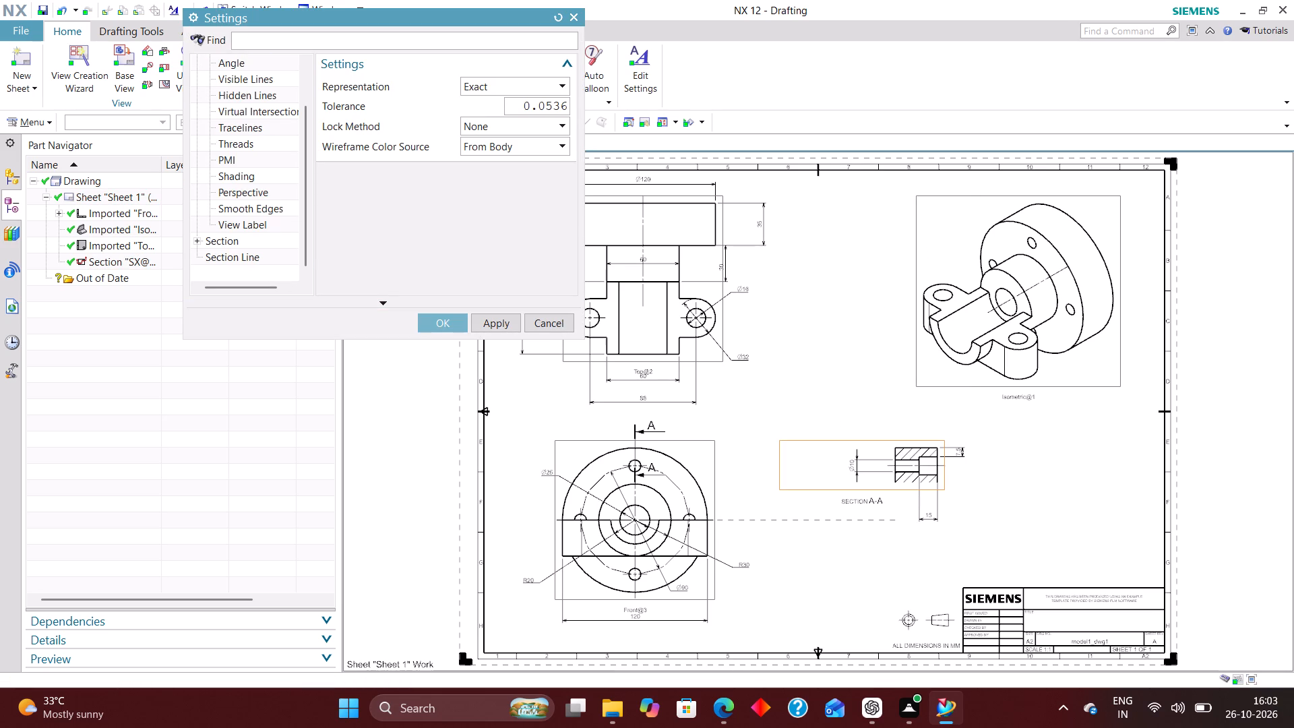
left_click(256, 252)
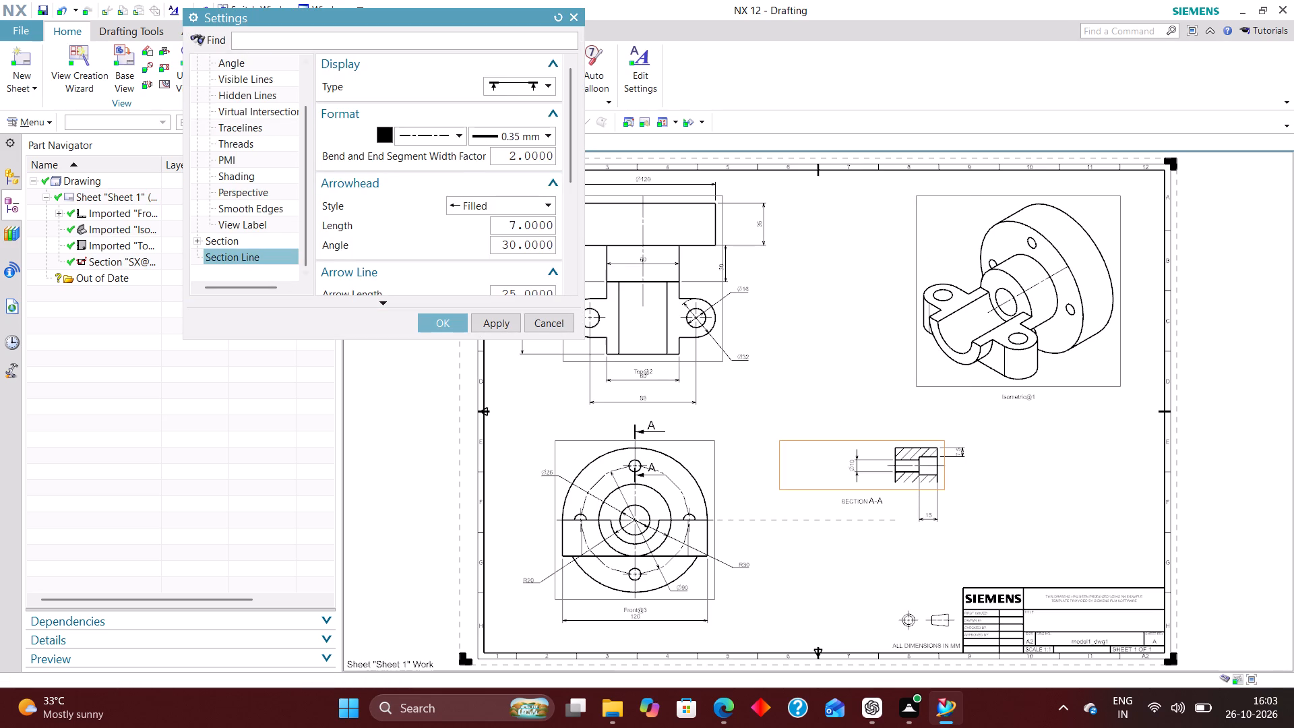
left_click(260, 244)
scroll(341, 204, "down", 5)
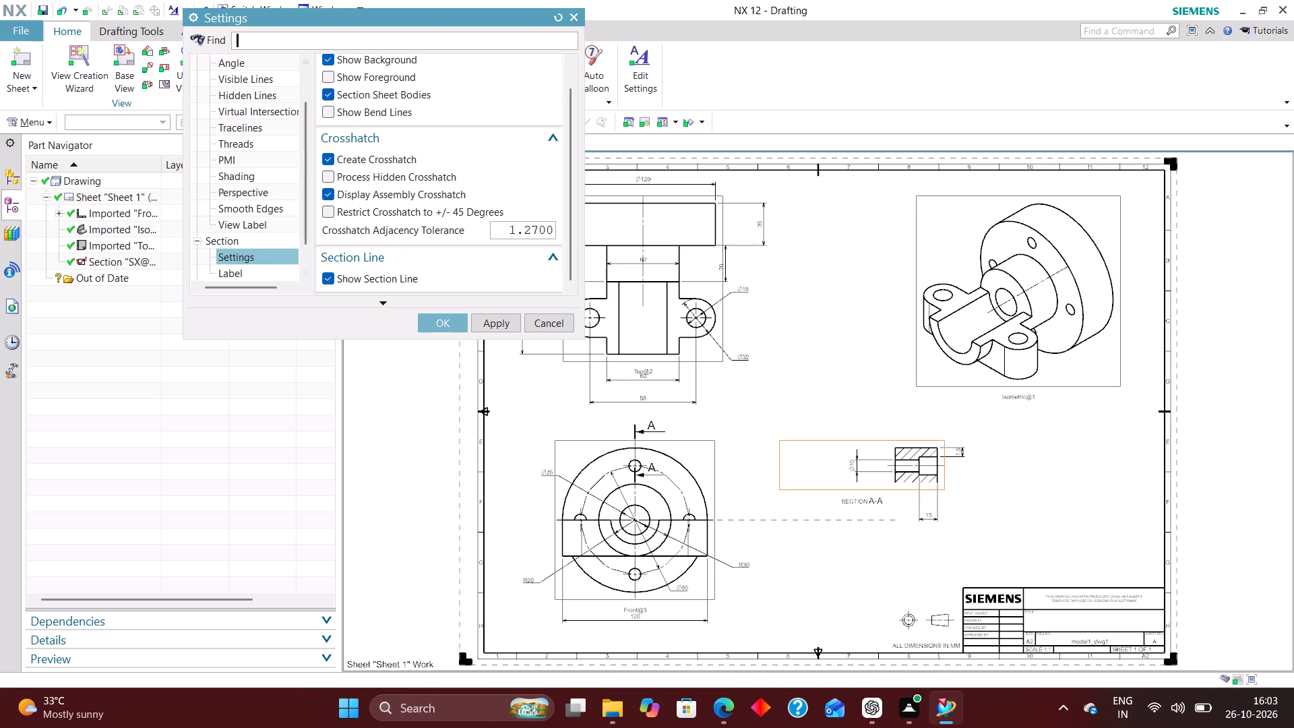
left_click(261, 275)
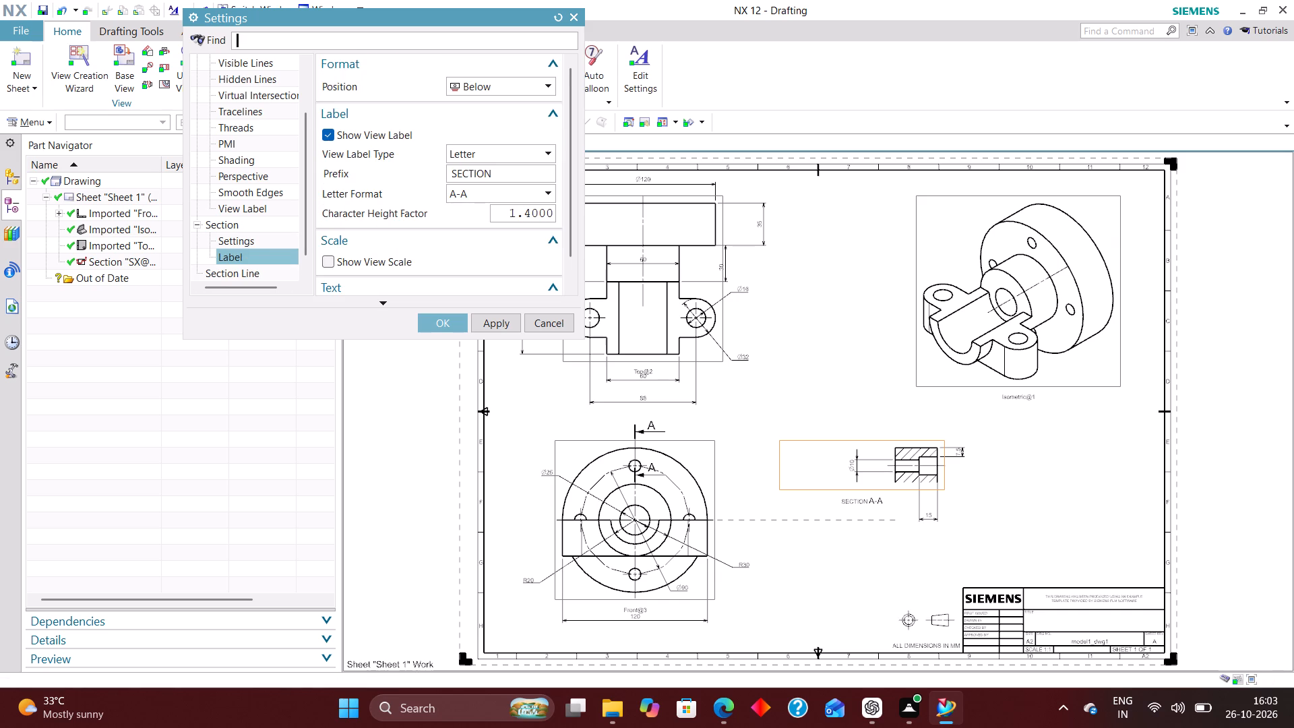
left_click(503, 156)
left_click(495, 177)
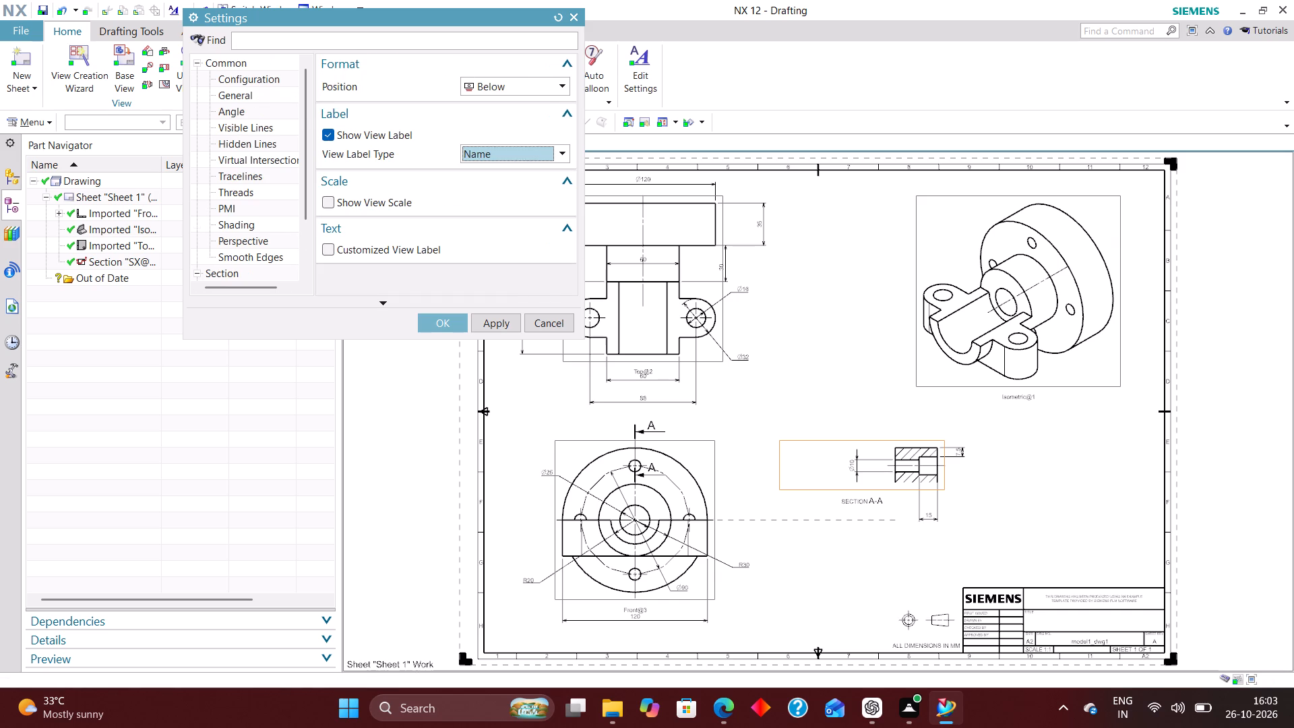
left_click(434, 325)
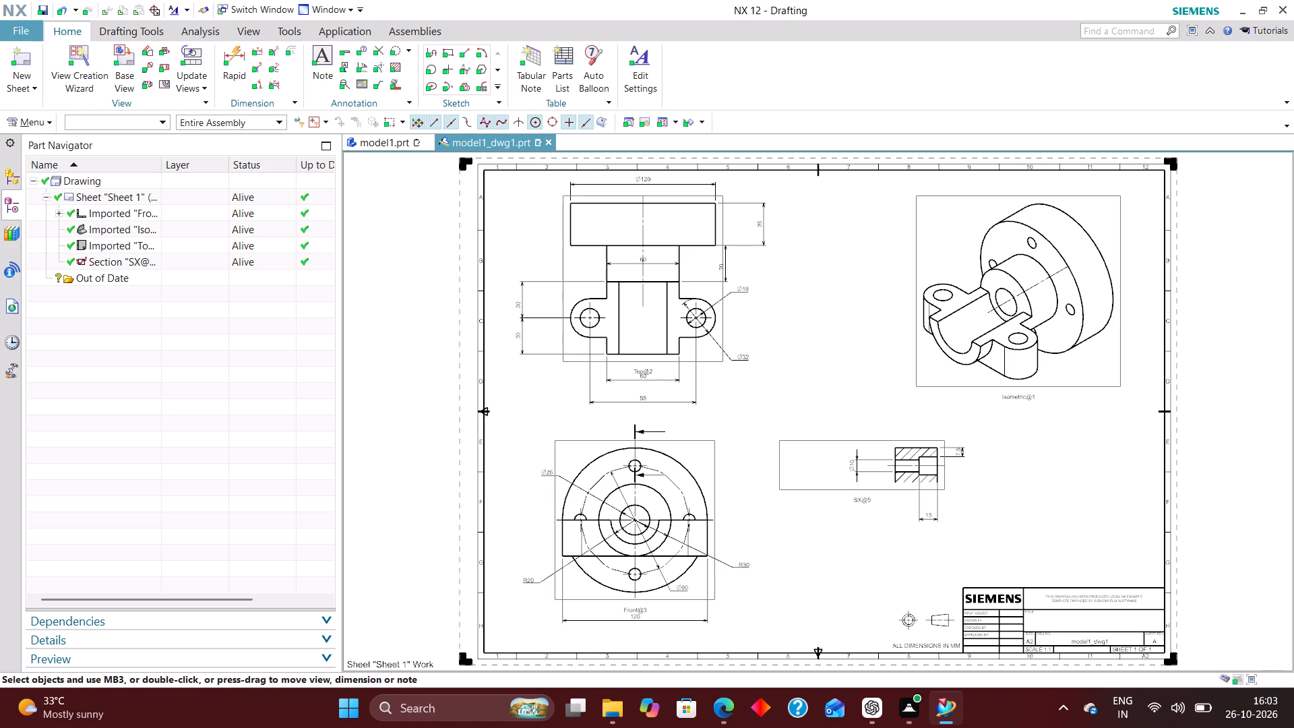
Rename the imported isometric view as ISOMETRIC VIEW.
left_click(166, 230)
right_click(166, 229)
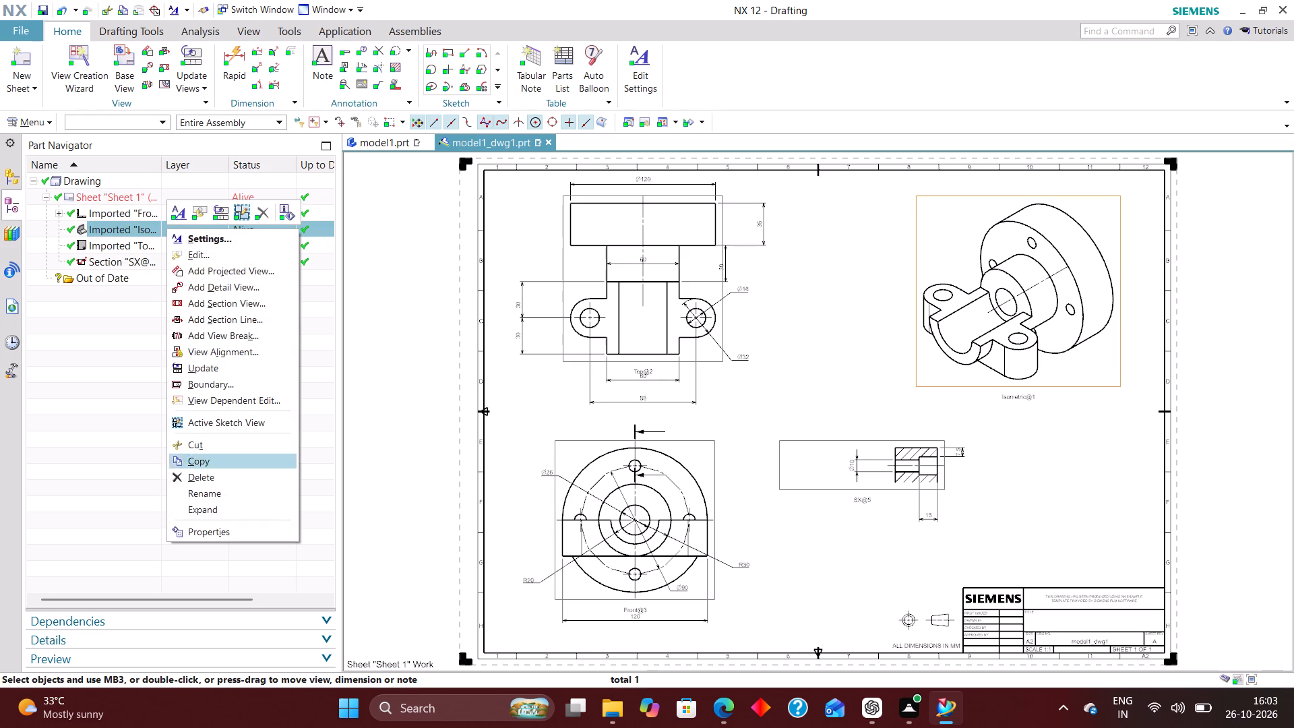
left_click(214, 491)
key("BackSpace")
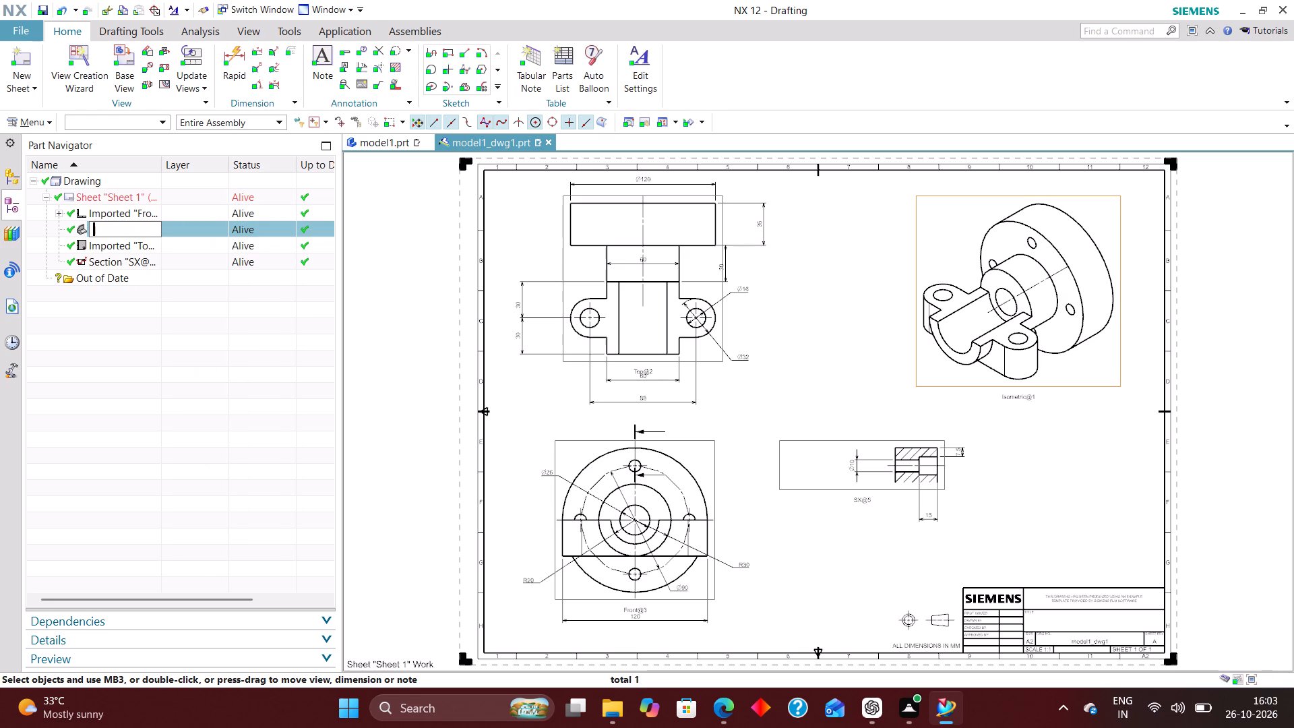
type("ISOMETRIC VIEW")
key("Return")
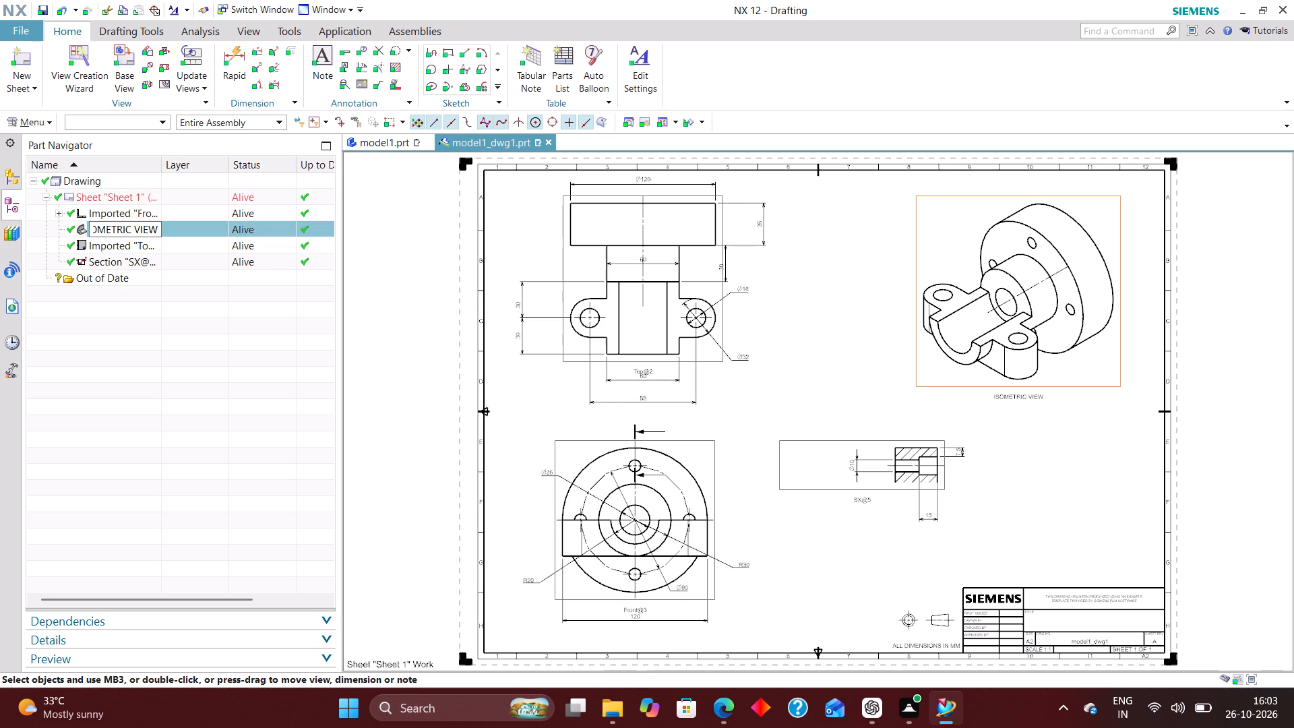
Rename the imported top view as TOP VIEW.
left_click(129, 247)
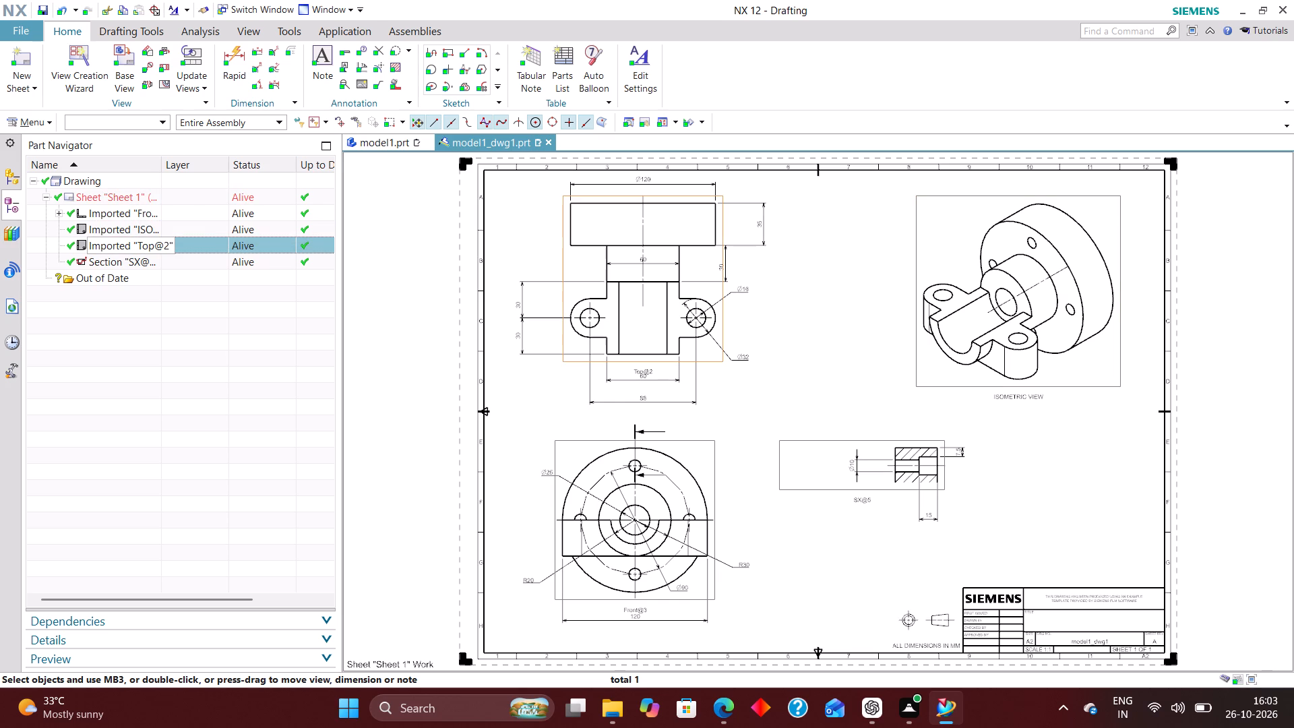
right_click(129, 247)
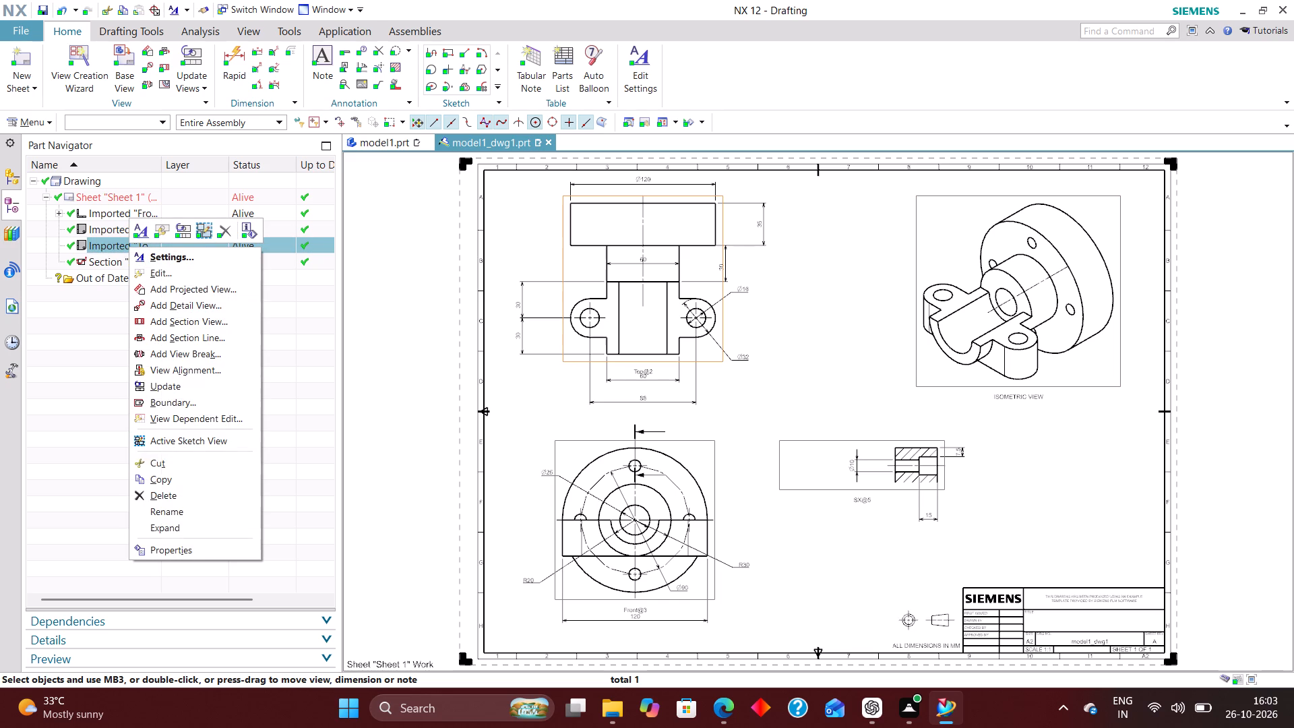
left_click(230, 511)
key("BackSpace")
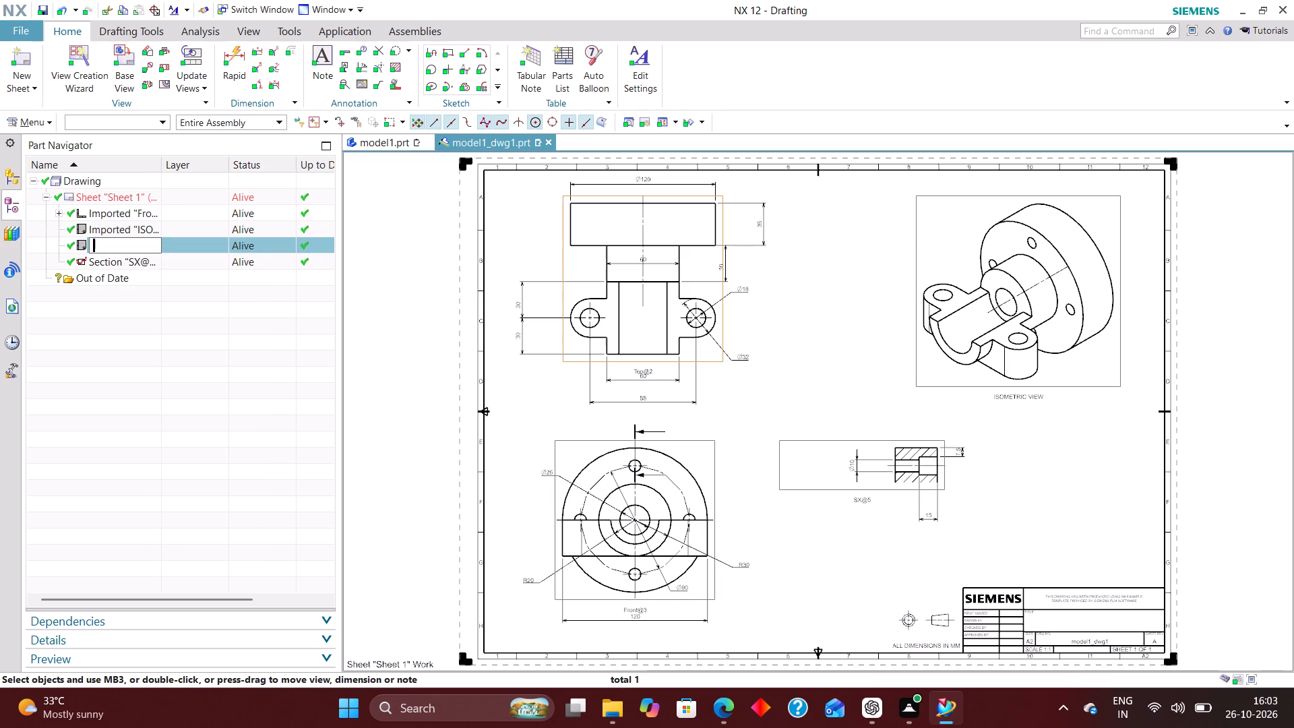
type("TOP VIEW")
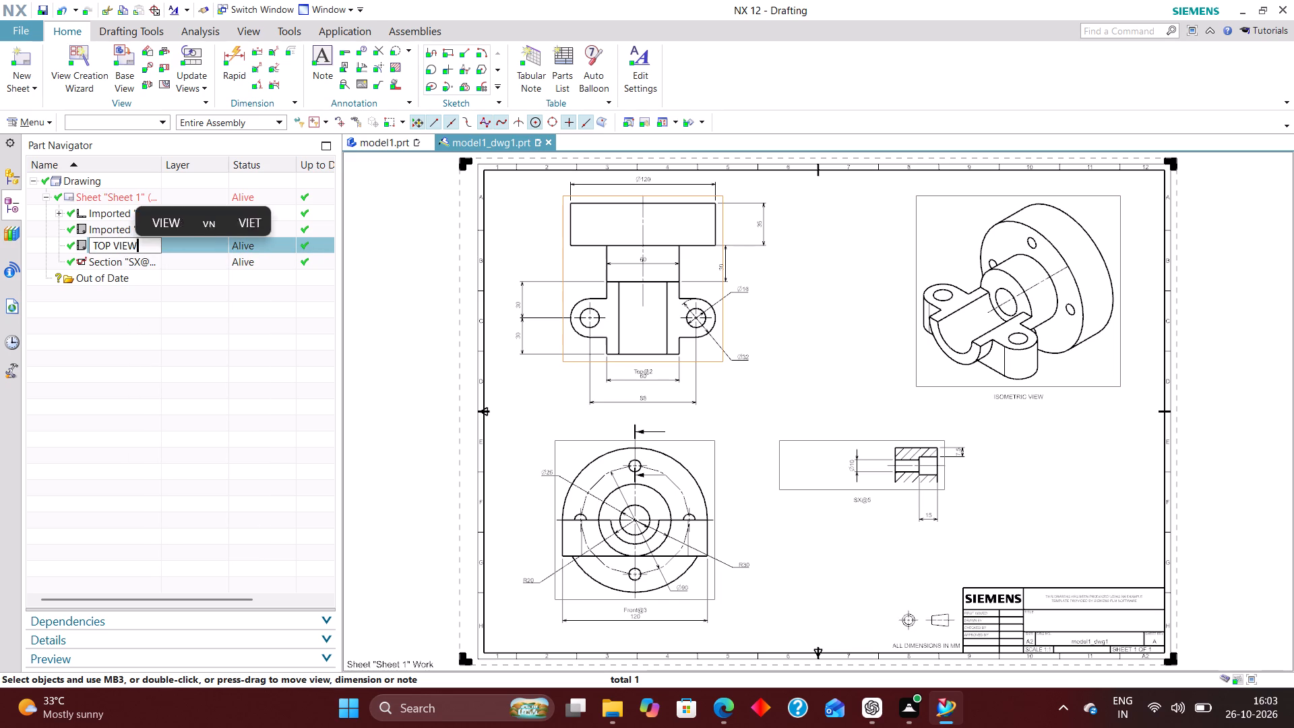
key("Return")
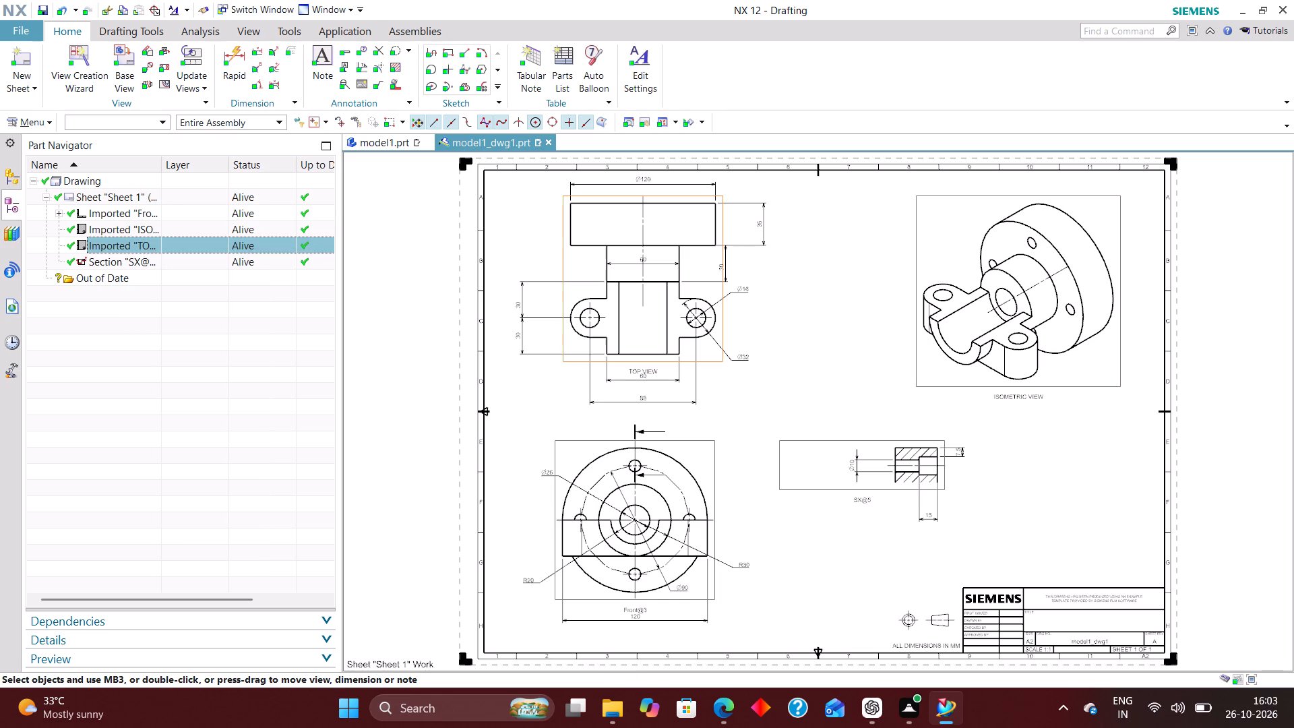
Rename the imported front view as FRONT VIEW.
left_click(158, 210)
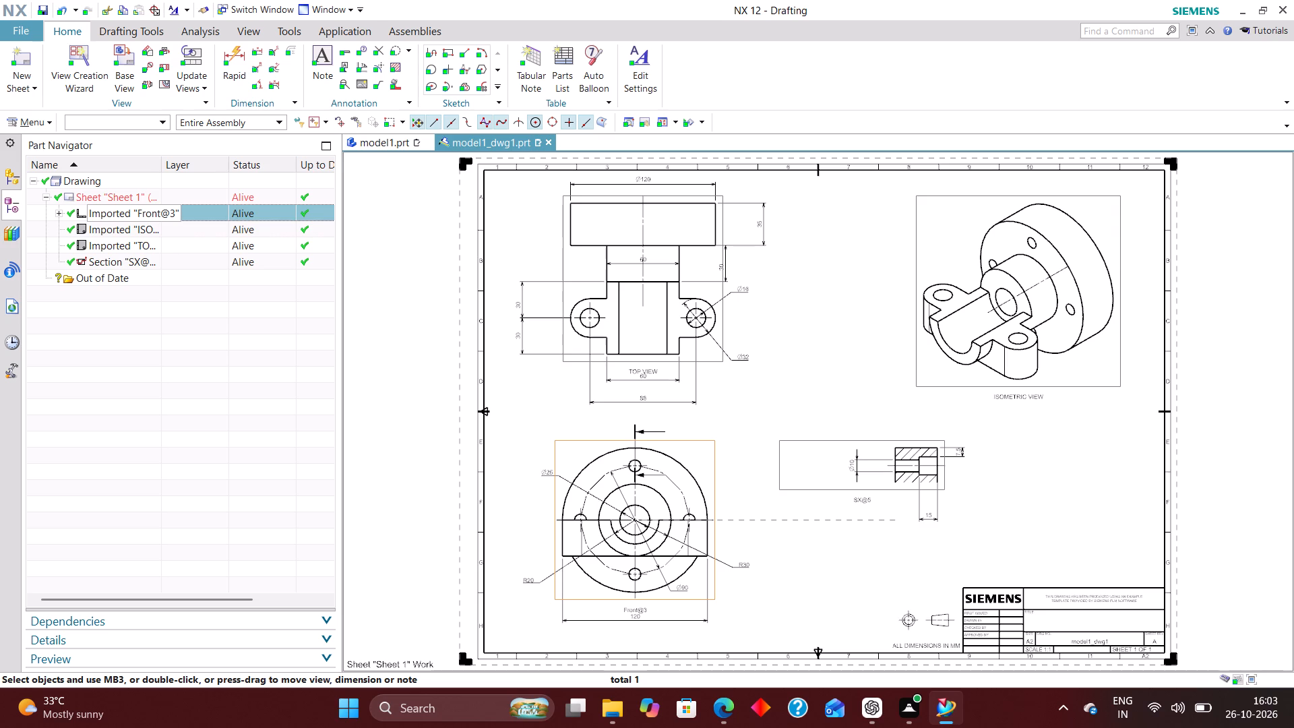
right_click(158, 210)
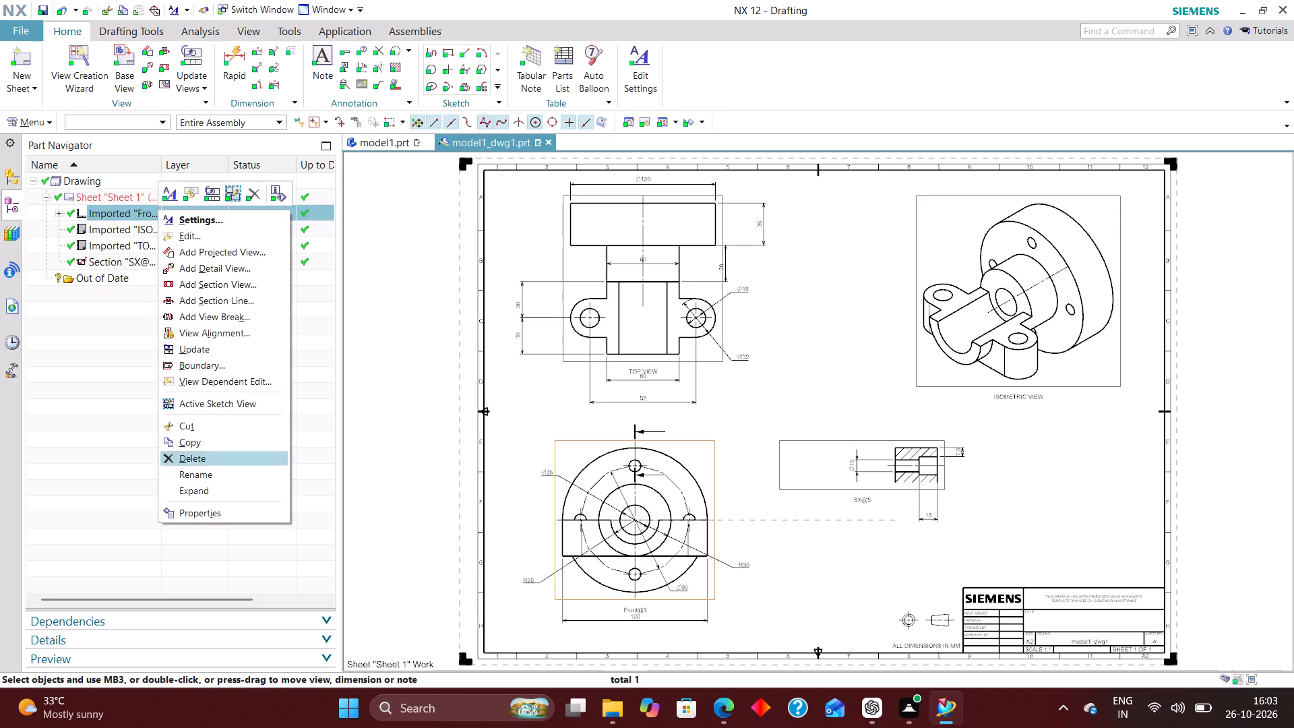
left_click(223, 475)
key("BackSpace")
type("FRONT VIEW")
key("Return")
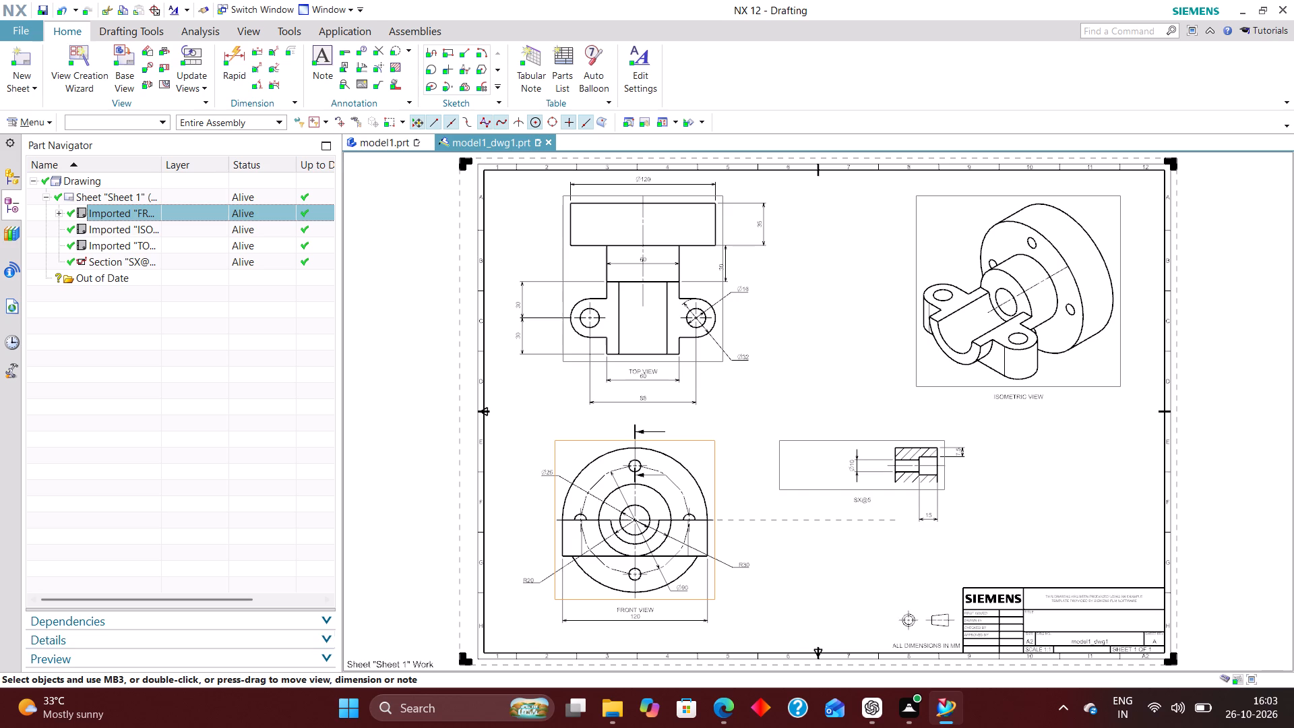
Rename the section view as SECTION VIEW A - A.
left_click(162, 262)
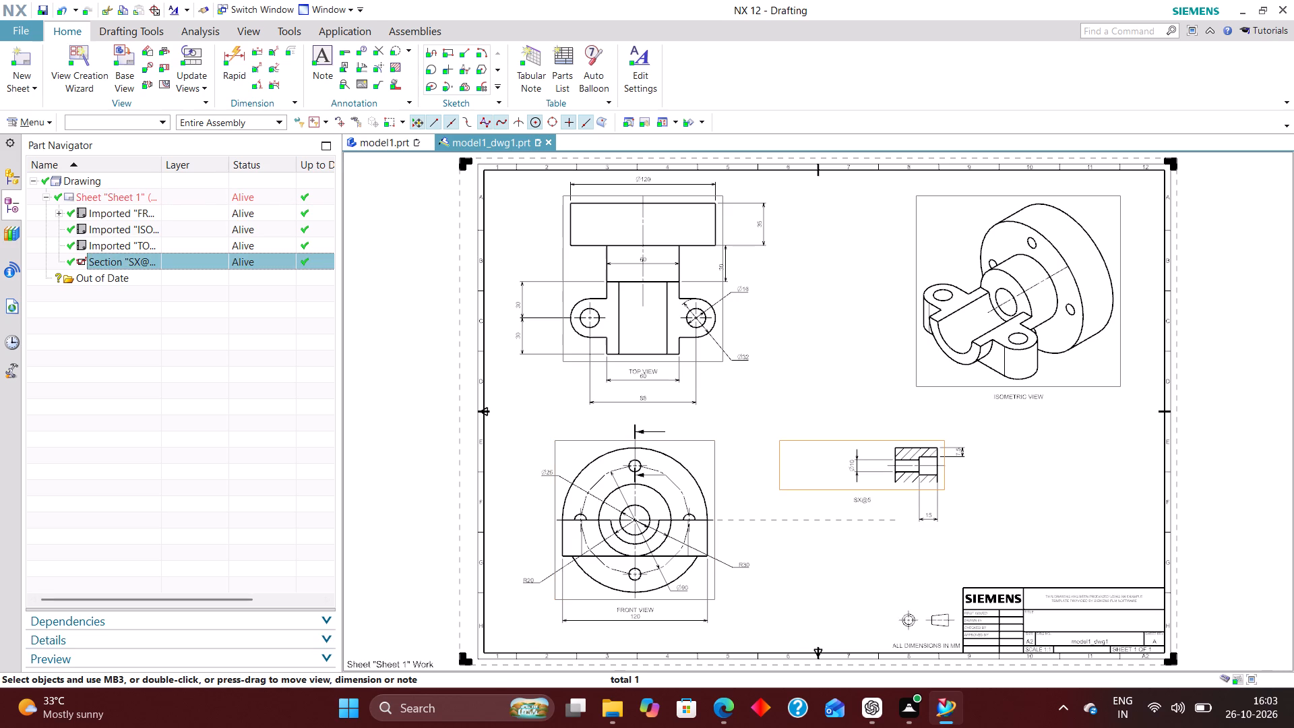
right_click(162, 262)
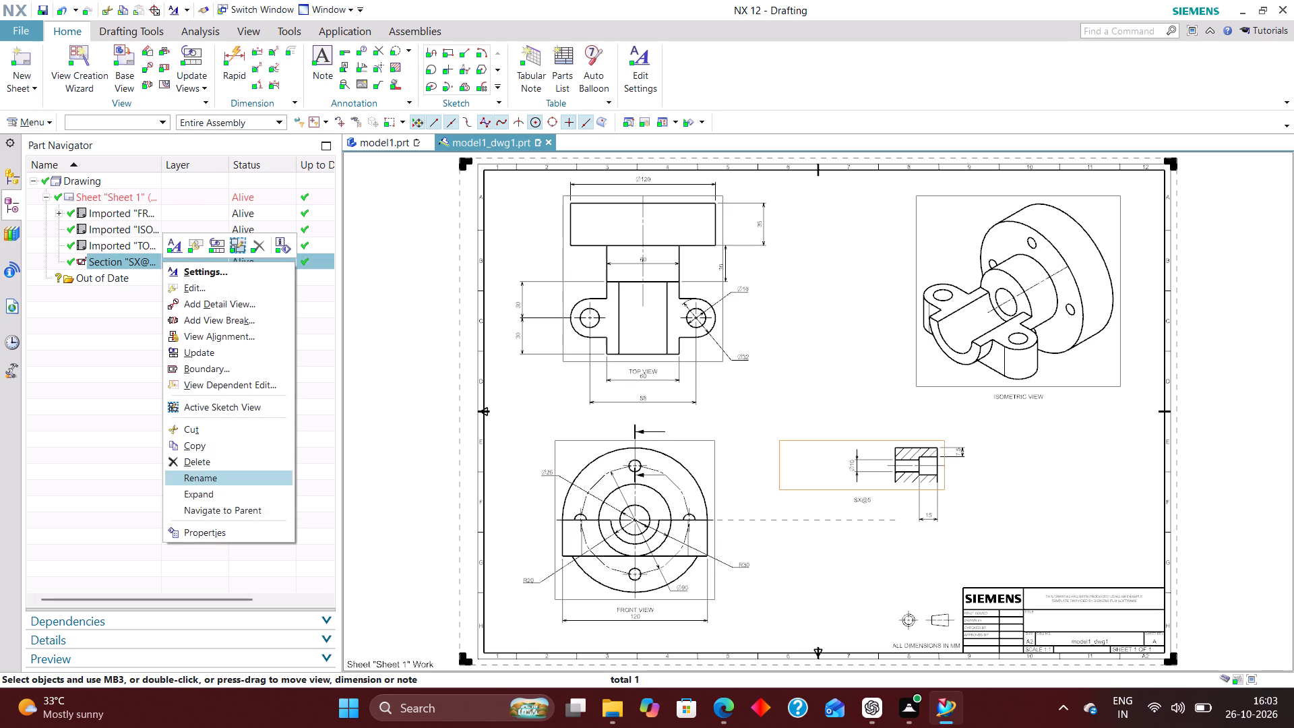
left_click(207, 474)
key("BackSpace")
type("SECTION VIEW")
key("space")
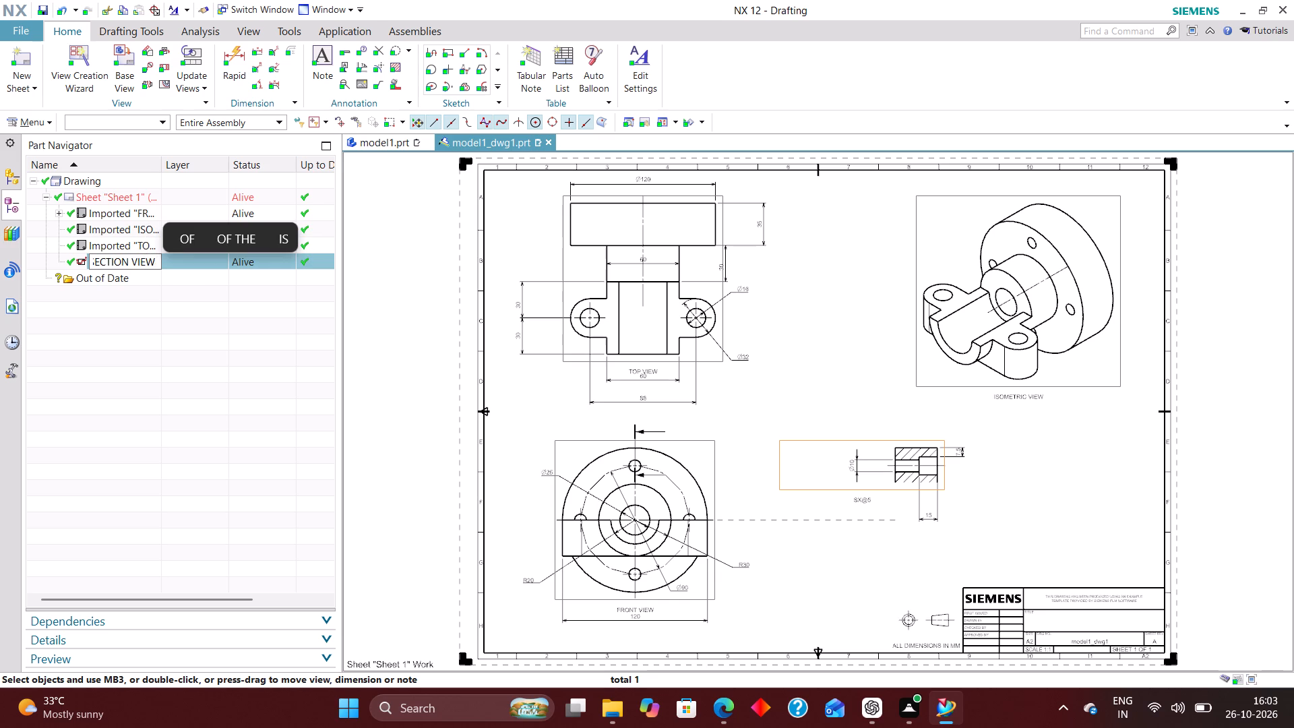
type("A - A")
key("Return")
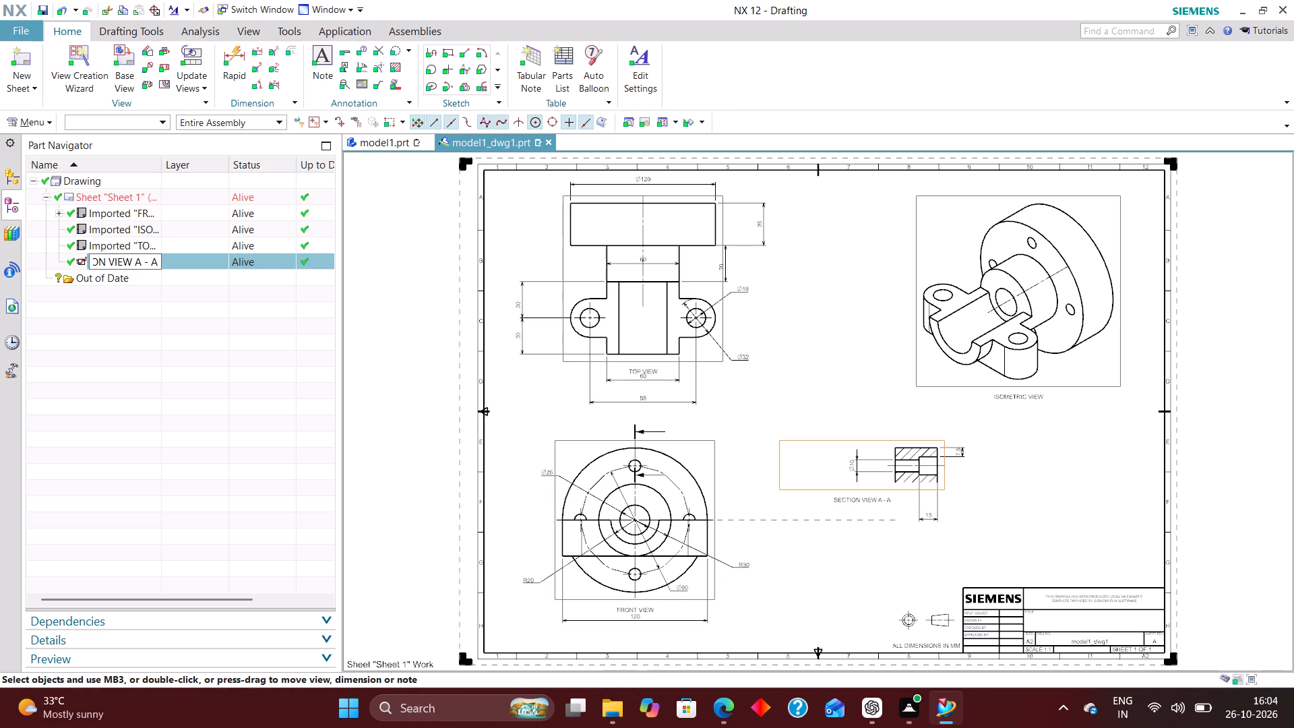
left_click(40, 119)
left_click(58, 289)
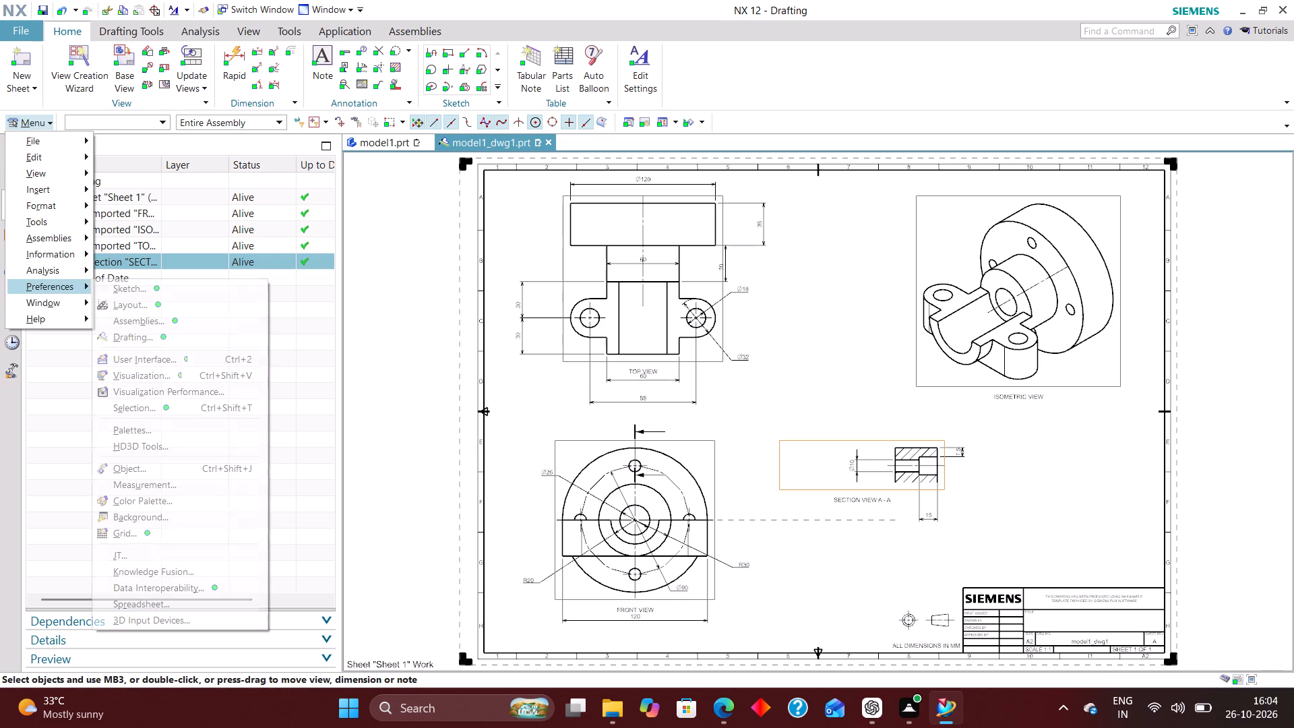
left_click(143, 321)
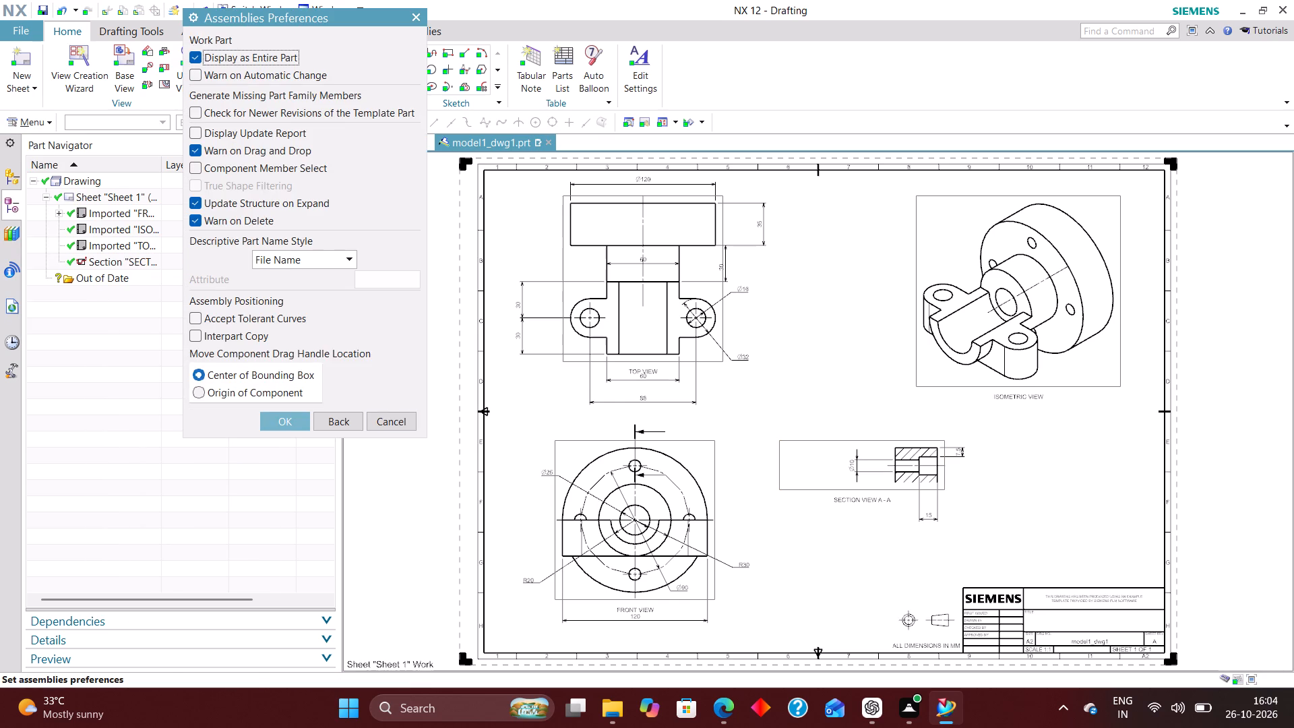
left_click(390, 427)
Turn off the display of view borders in the view workflow settings of the Drafting Preferences.
left_click(32, 123)
left_click(65, 239)
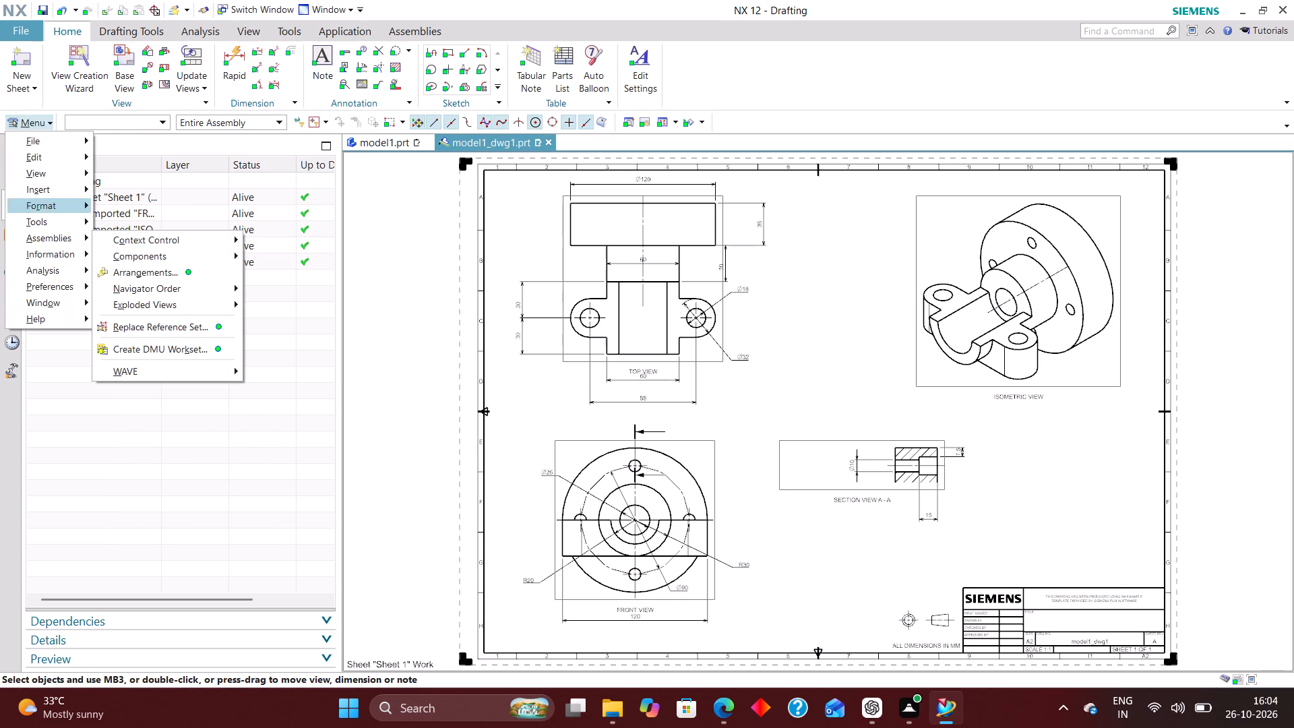
left_click(51, 288)
left_click(175, 334)
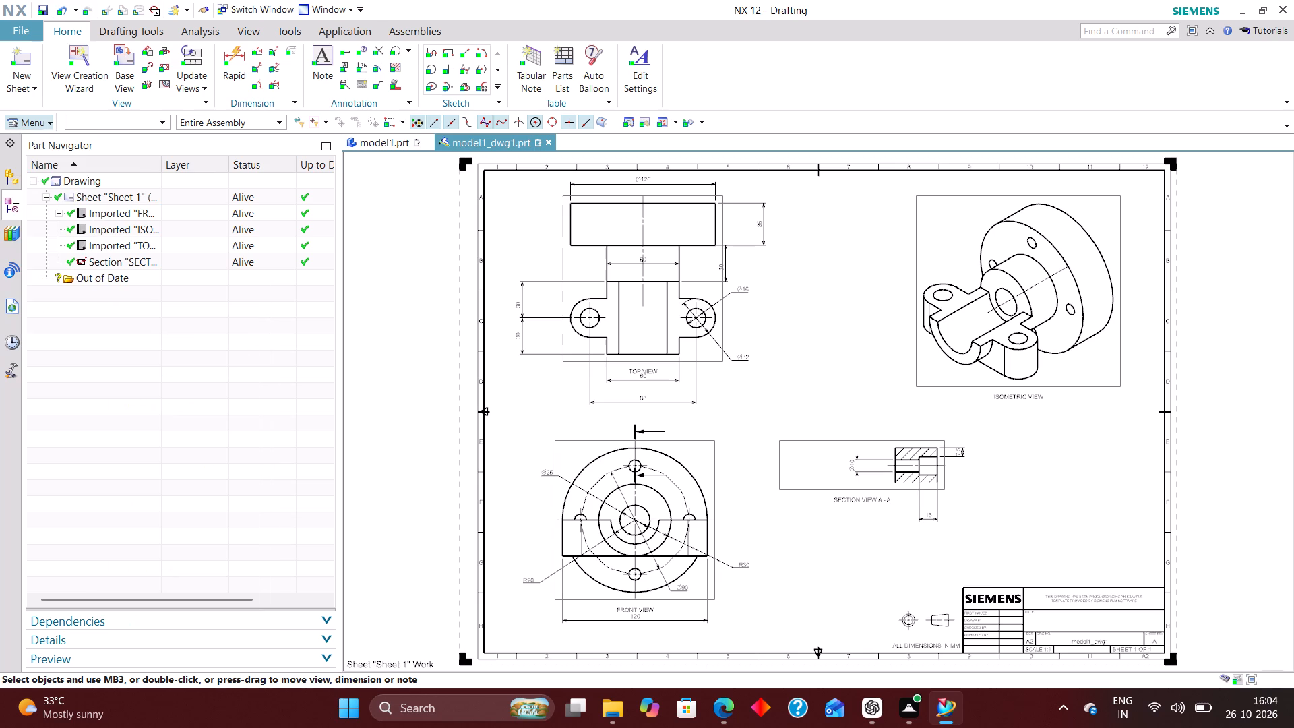
scroll(243, 231, "down", 3)
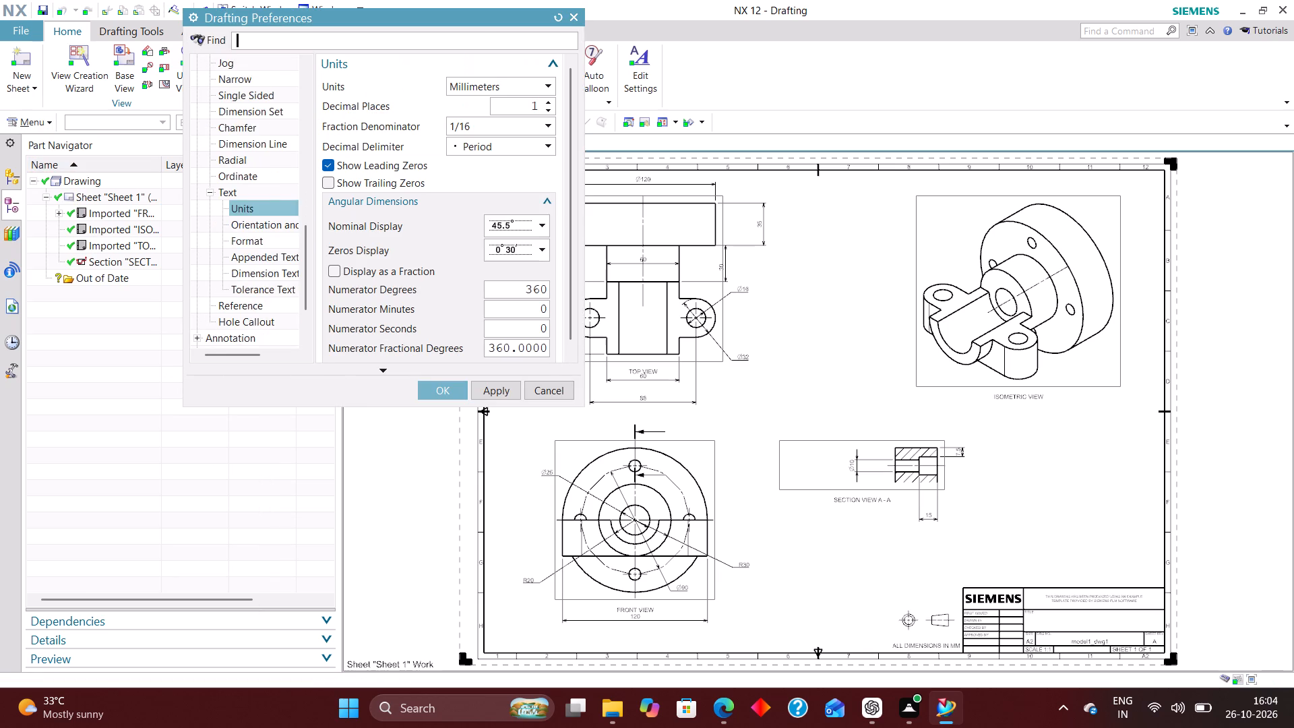
scroll(245, 235, "up", 7)
left_click(239, 187)
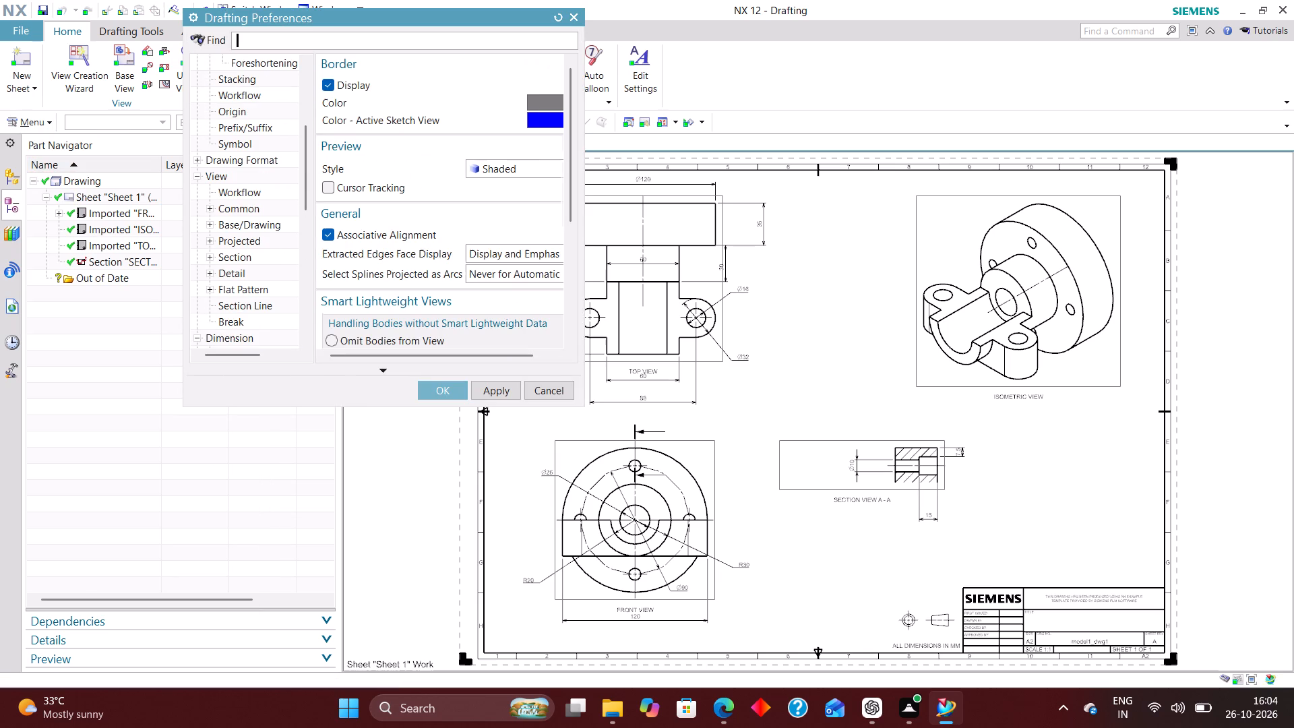
left_click(326, 82)
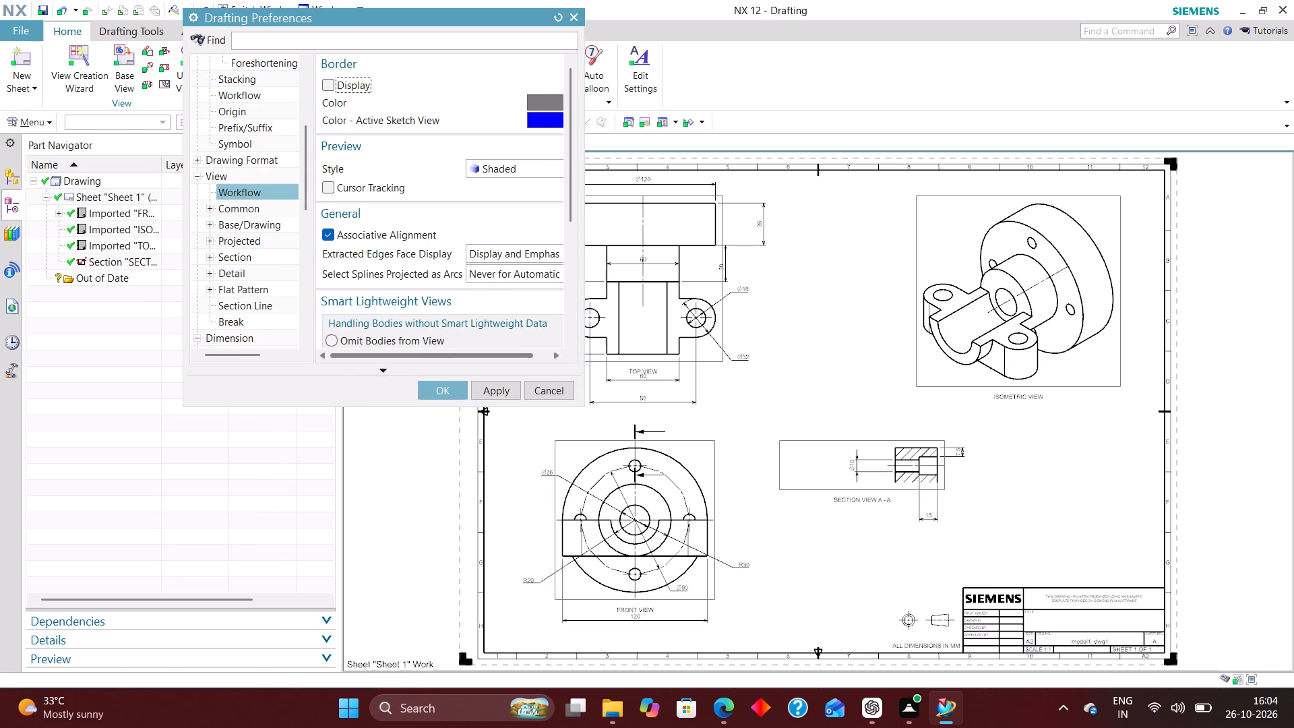
left_click(437, 392)
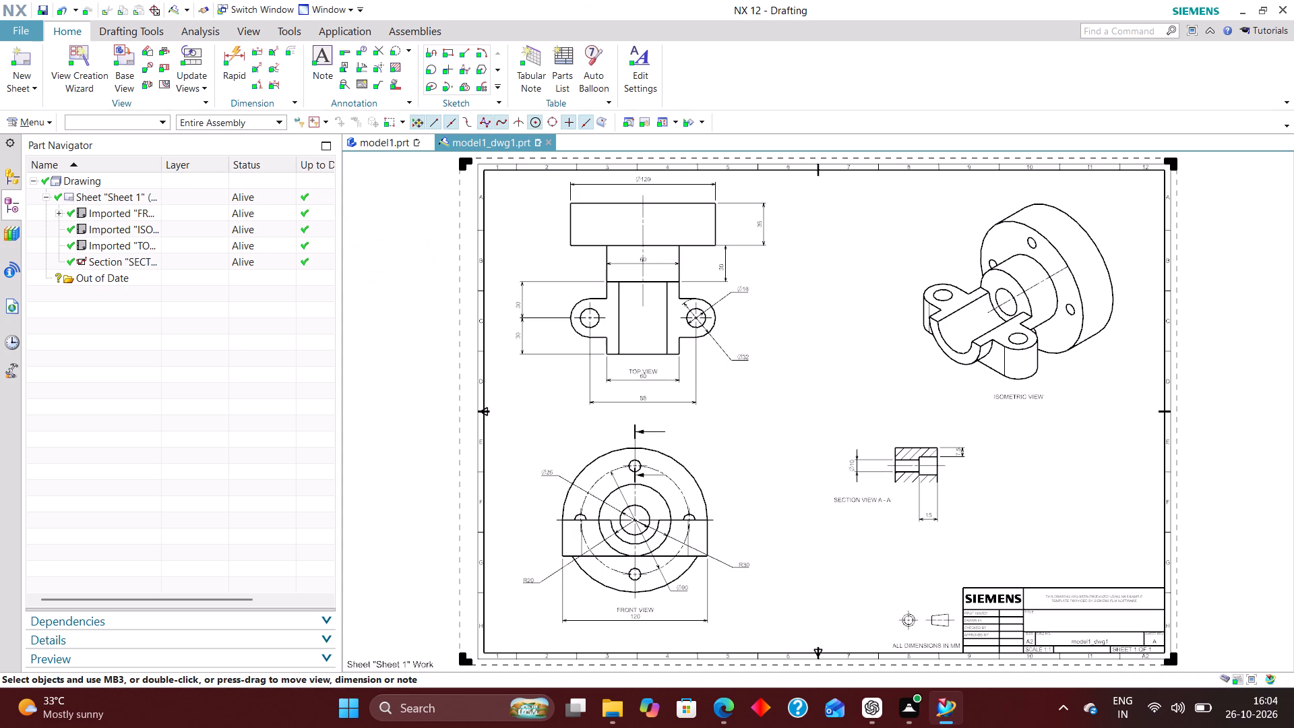
Move the TOP VIEW label off the 60 mm dimension to the clear space beside it, below the Ø32 dimension.
scroll(666, 363, "up", 5)
left_click_drag(626, 383, 821, 396)
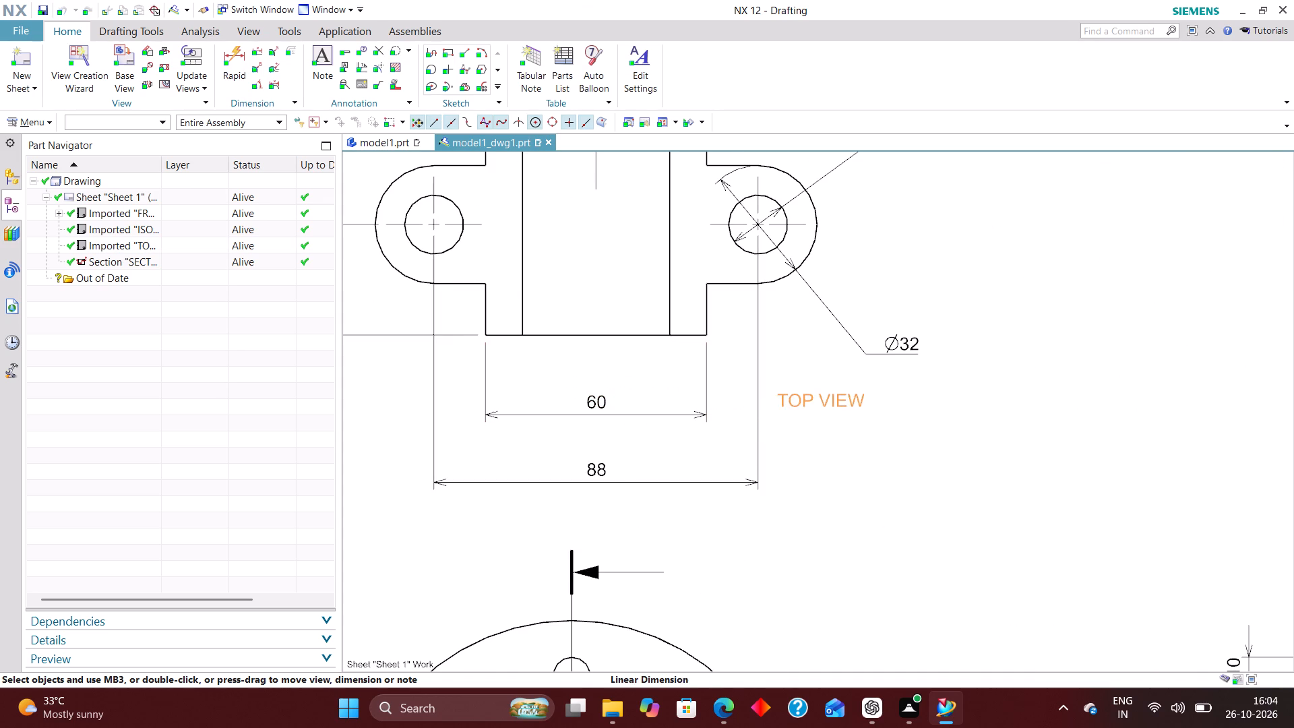
Move the TOP VIEW label beside the top view, into the clear space between the Ø16 and Ø32 dimensions.
left_click_drag(821, 396, 822, 404)
scroll(623, 409, "down", 6)
scroll(661, 416, "up", 4)
left_click_drag(698, 412, 779, 310)
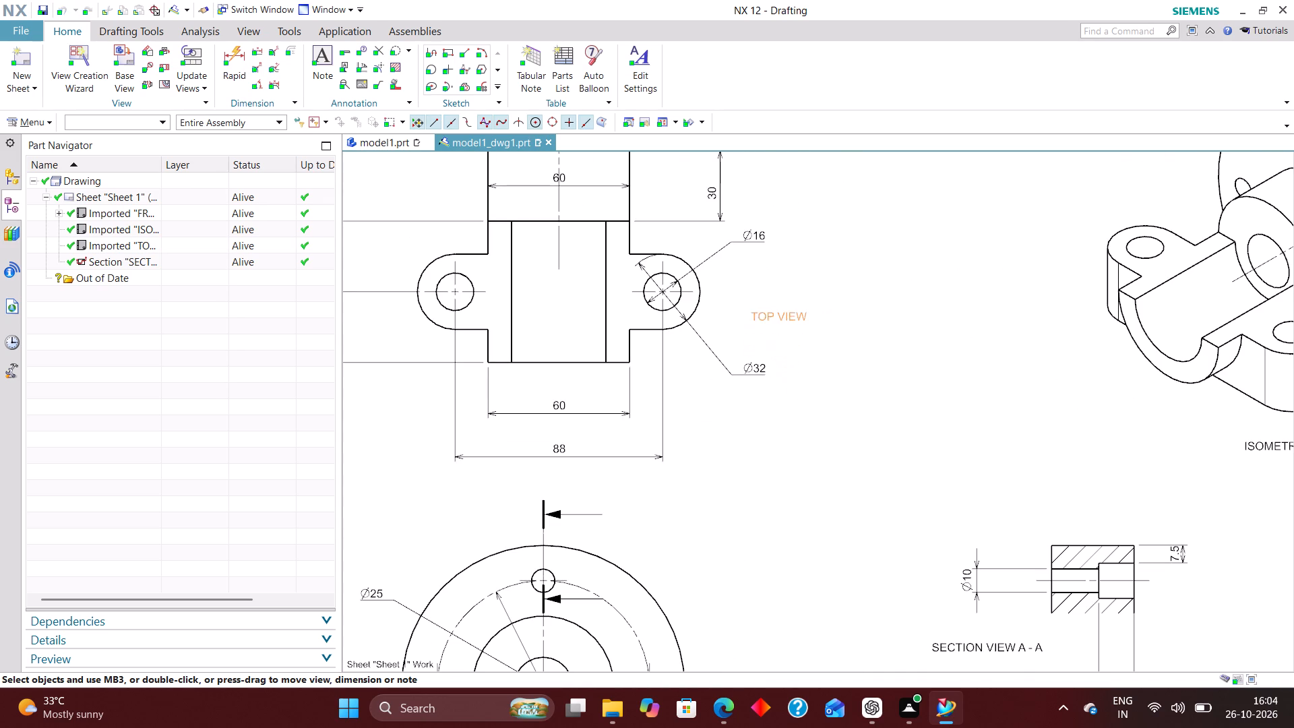
left_click_drag(779, 310, 768, 297)
Rearrange the front view annotations so the 120 mm dimension sits just below the view and the FRONT VIEW label sits centred beneath it.
scroll(664, 305, "down", 6)
scroll(687, 413, "up", 6)
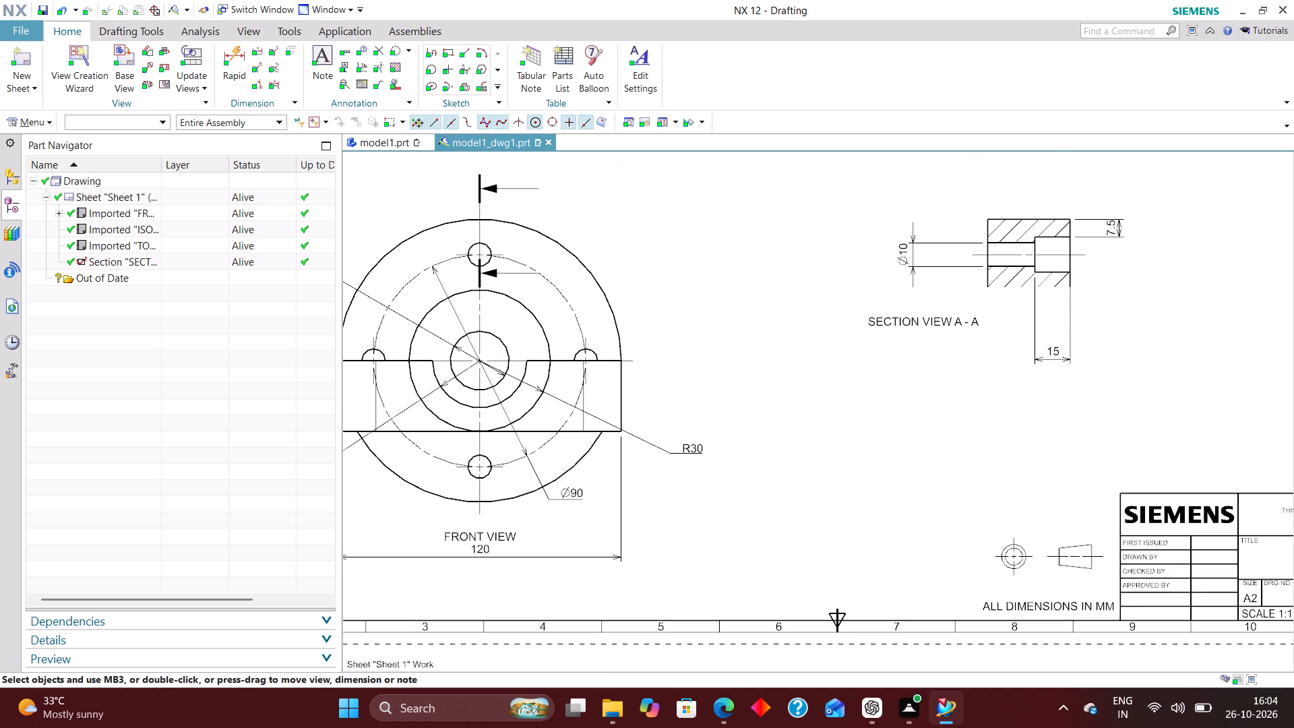
scroll(683, 398, "down", 3)
scroll(587, 502, "up", 6)
left_click_drag(567, 404, 569, 380)
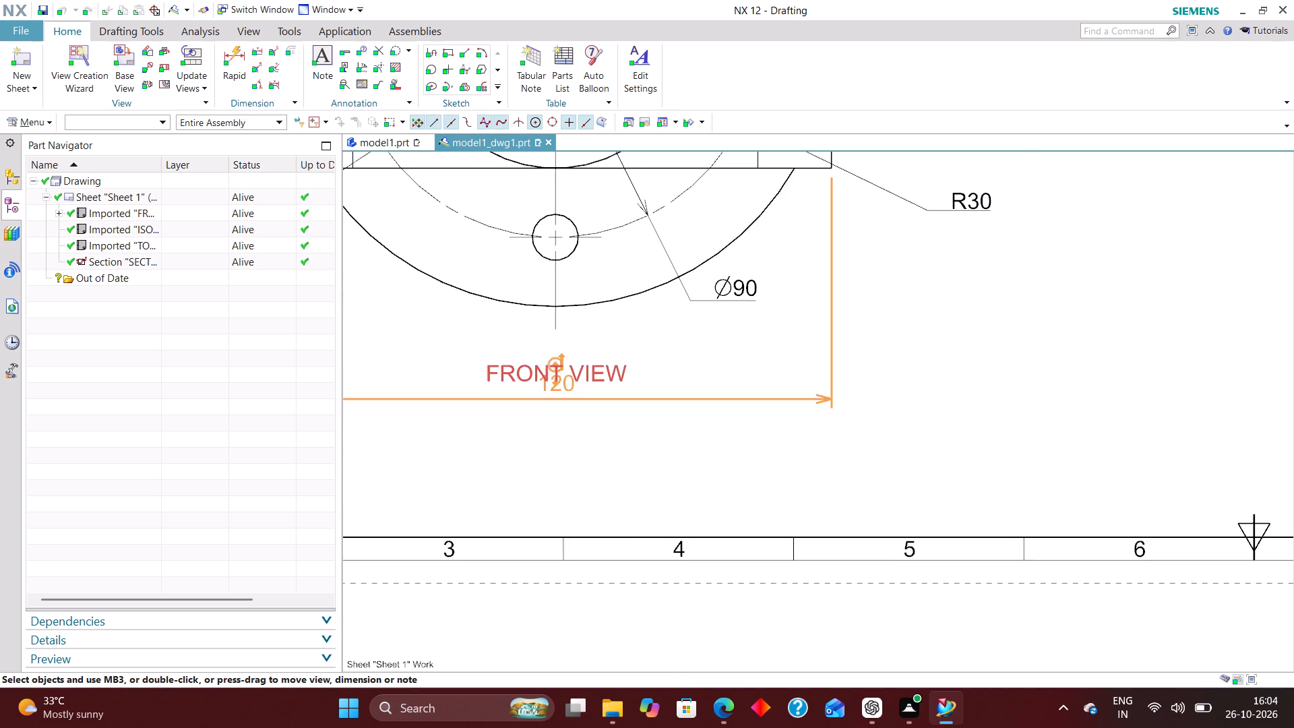
left_click_drag(569, 380, 573, 334)
left_click_drag(590, 369, 592, 425)
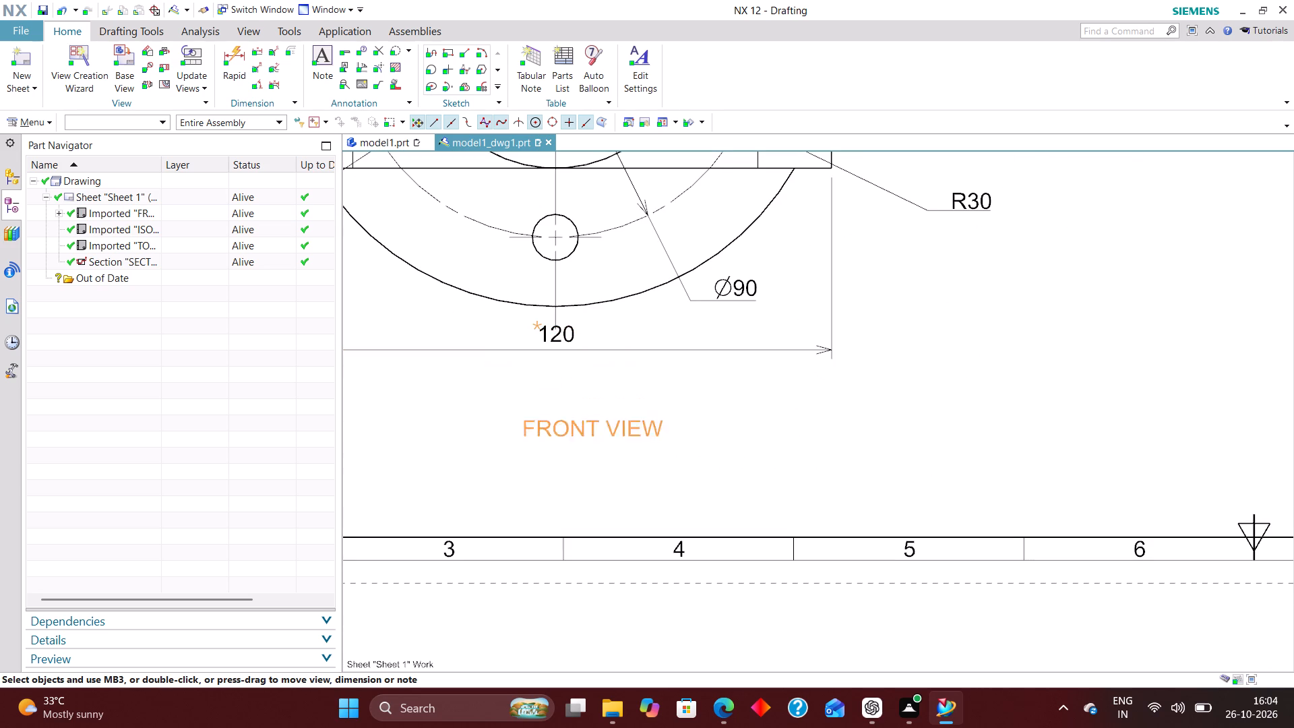
left_click_drag(592, 425, 576, 450)
left_click_drag(569, 343, 572, 375)
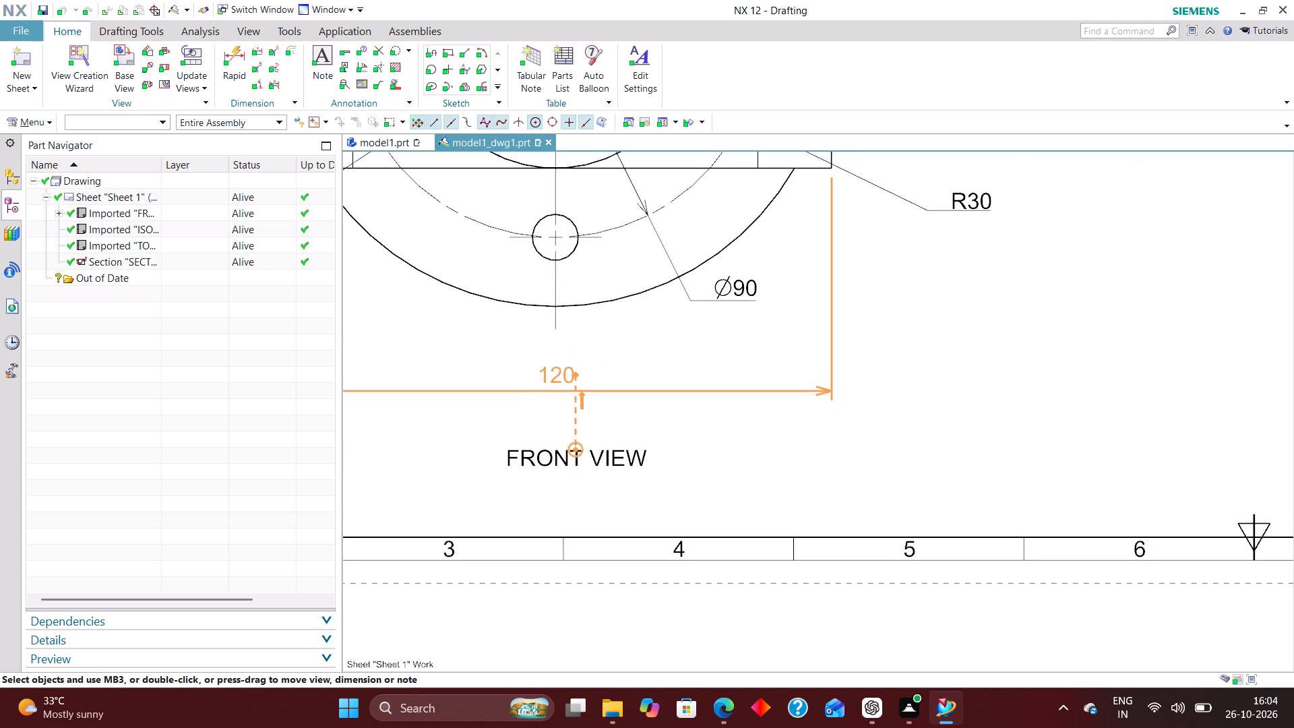
left_click_drag(572, 375, 572, 374)
Move the SECTION VIEW A - A label closer beneath the section view, clear of the 15 mm dimension.
scroll(455, 431, "down", 6)
scroll(702, 344, "up", 4)
left_click_drag(709, 266, 747, 300)
left_click(706, 403)
left_click_drag(725, 255, 759, 264)
Set the arrows of the section view's 15 mm dimension to point from outside the extension lines.
scroll(868, 333, "down", 3)
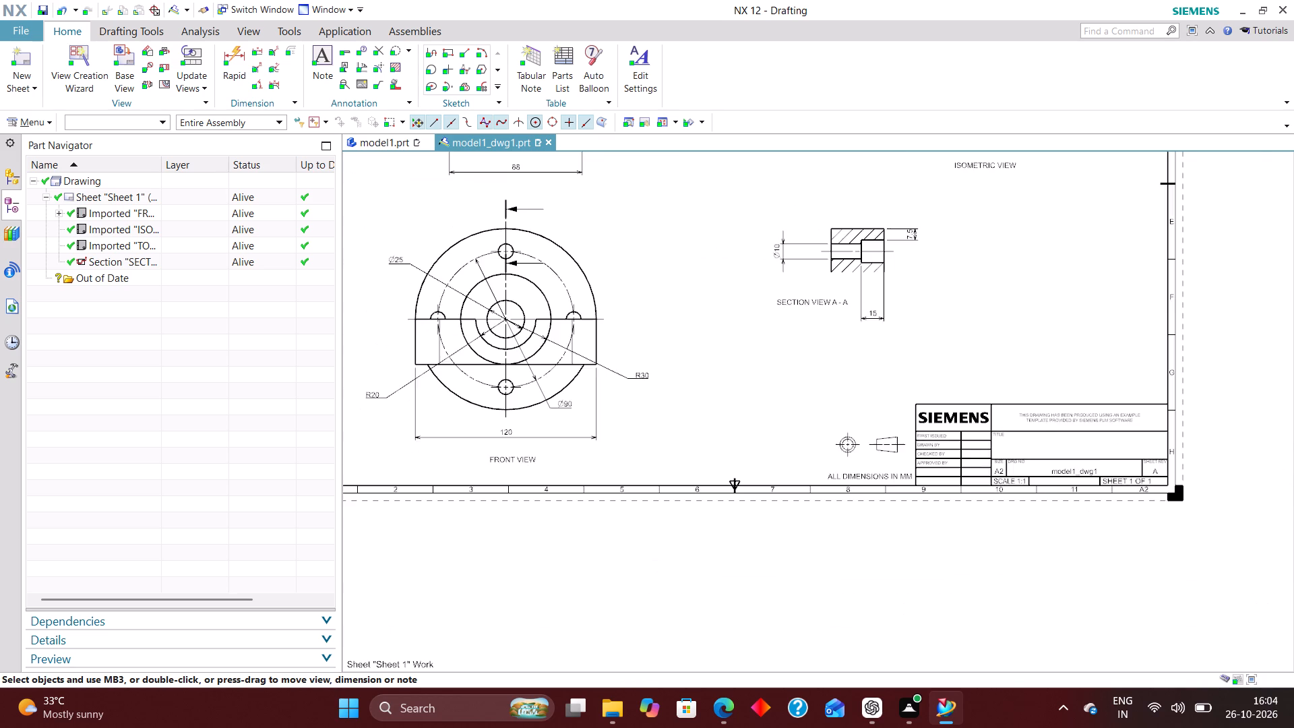
scroll(870, 353, "up", 1)
double_click(872, 312)
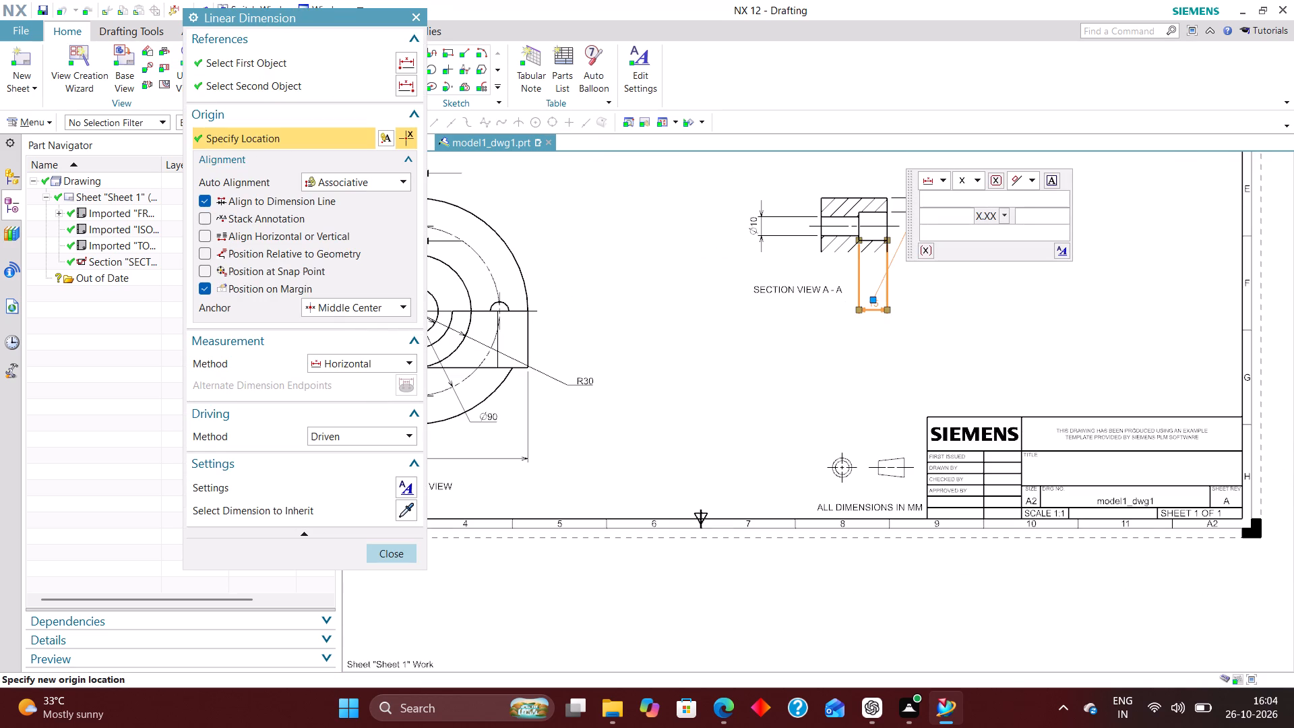
left_click(854, 309)
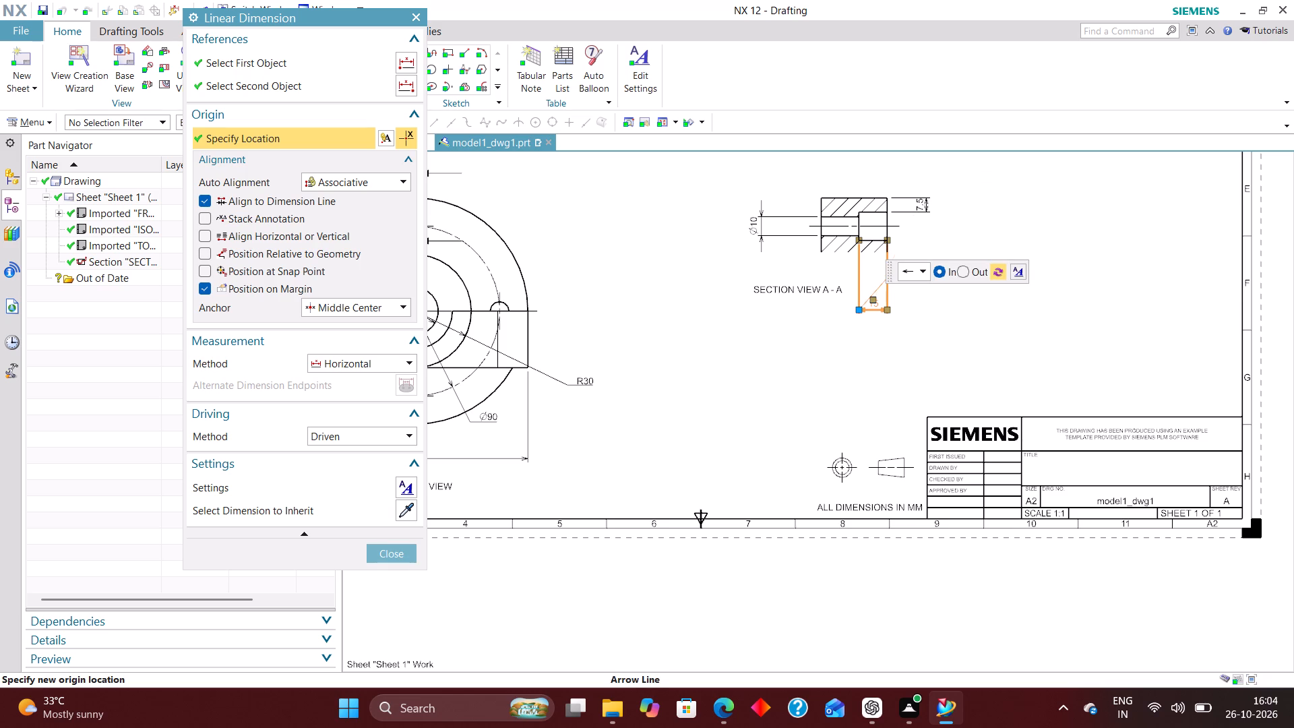
left_click(962, 273)
left_click(412, 557)
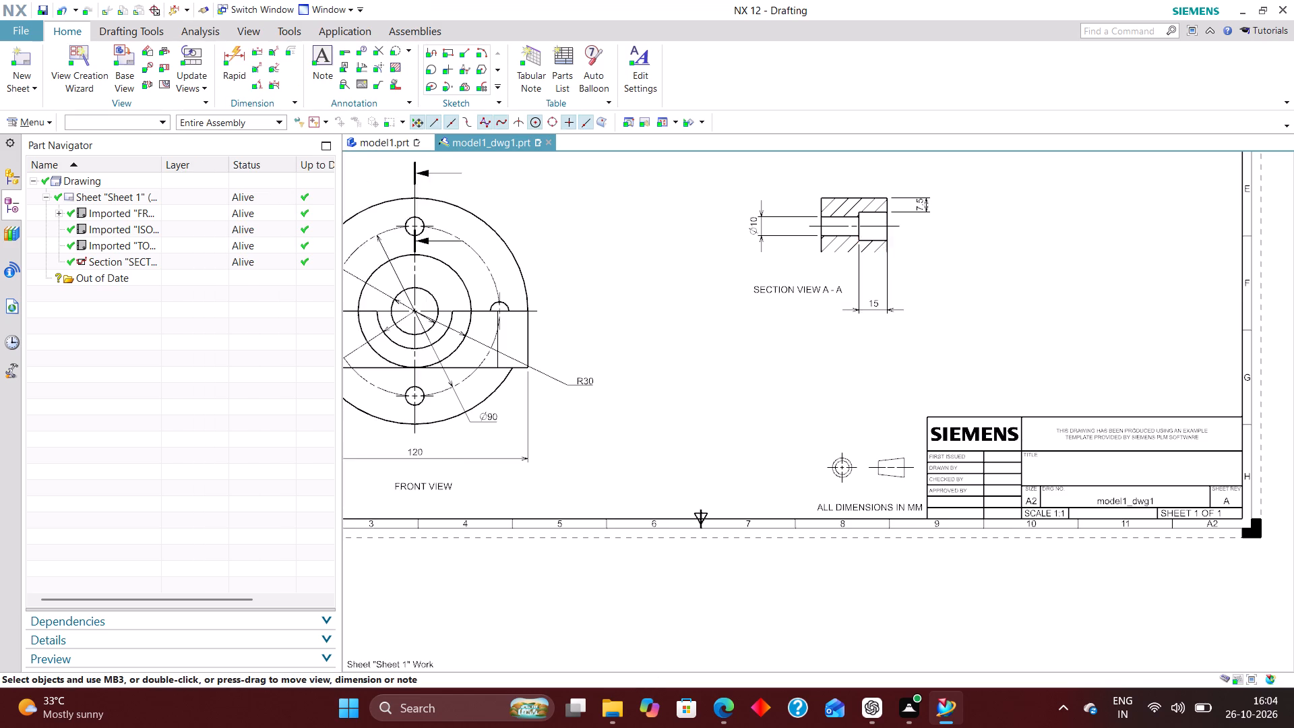
Edit Sheet 1 to use first angle projection.
scroll(666, 436, "down", 4)
scroll(646, 344, "up", 3)
right_click_drag(666, 309, 608, 388)
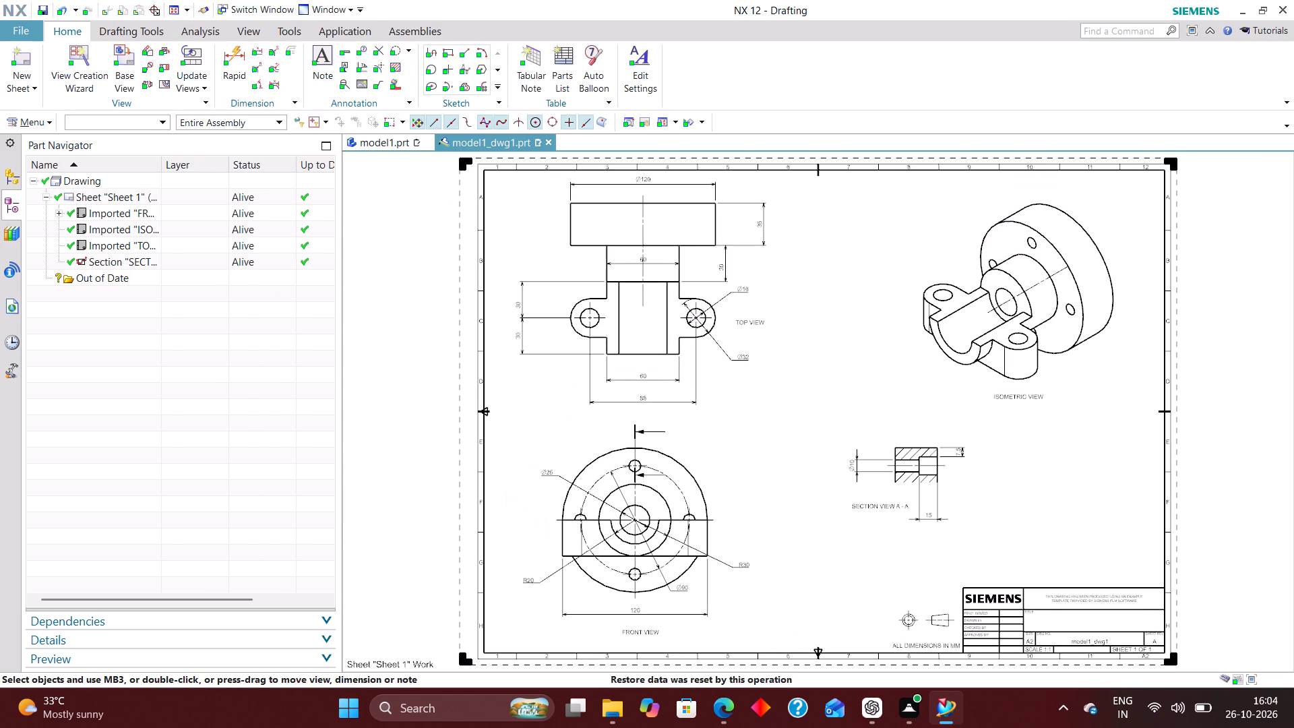
right_click(460, 408)
left_click(504, 523)
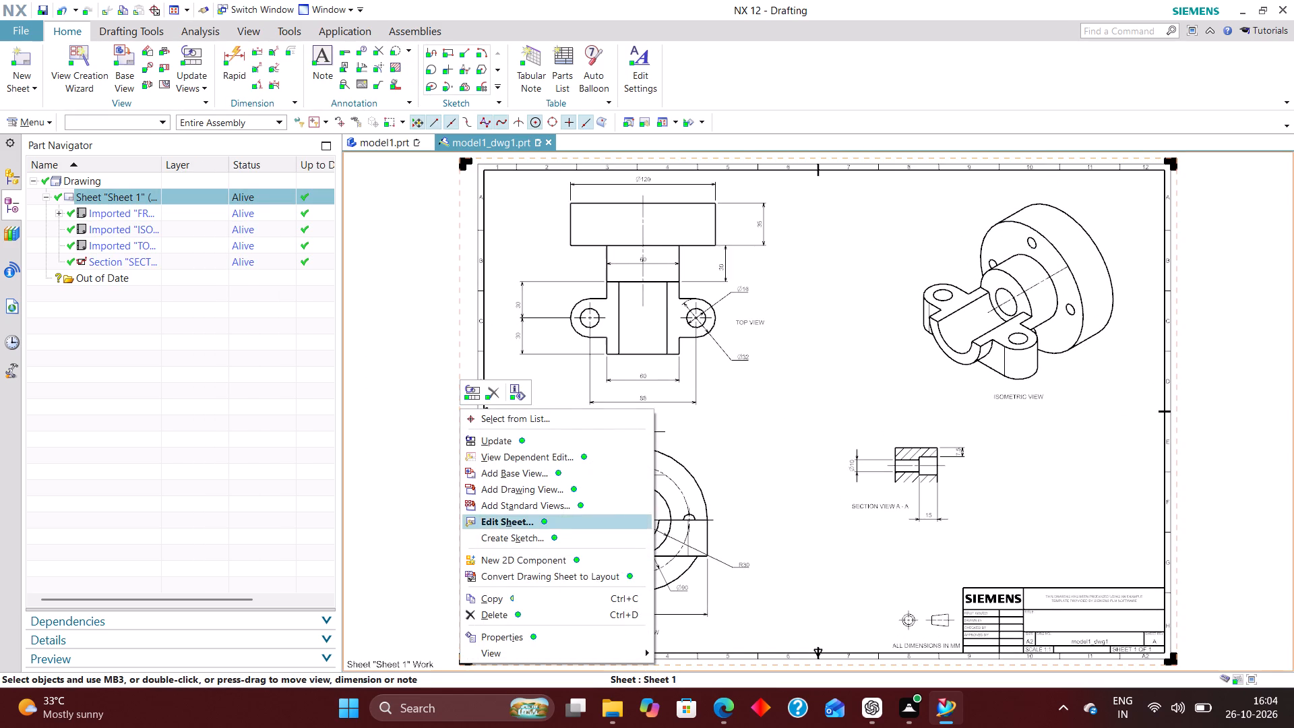
left_click(213, 435)
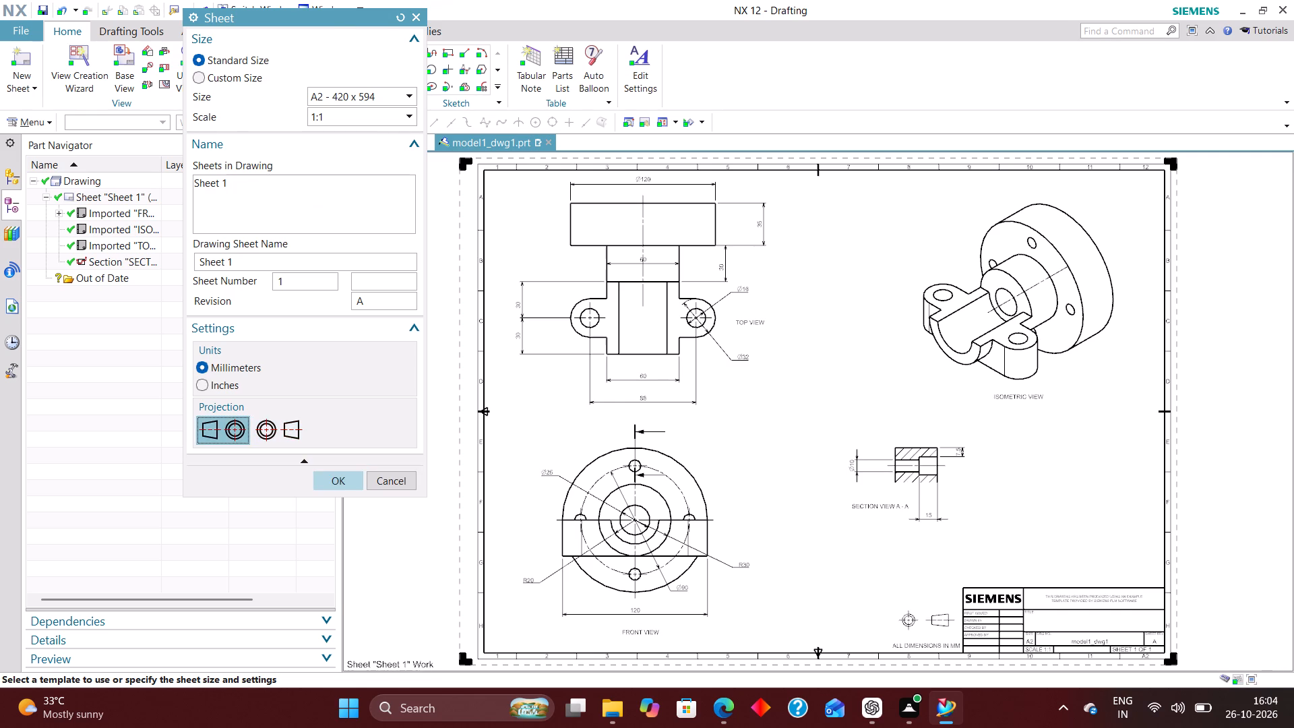
left_click(339, 476)
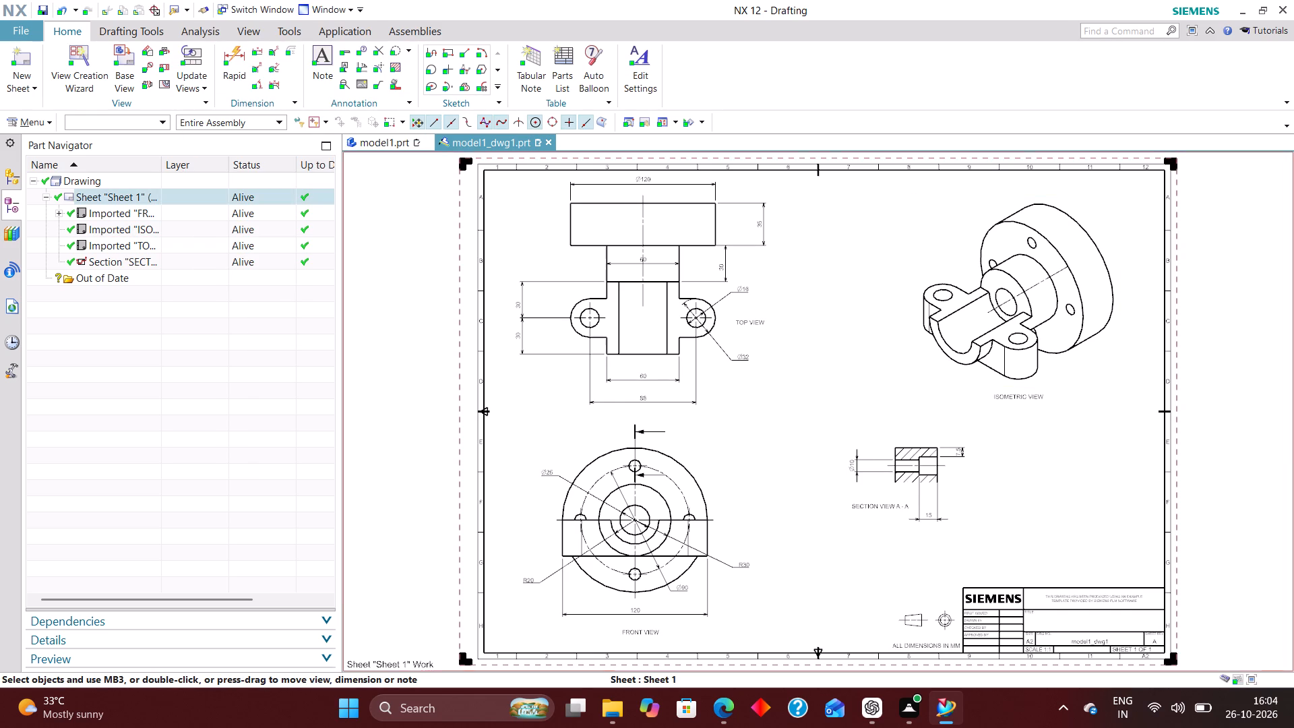
Examine the views on the sheet and check their dimensions for completeness.
scroll(791, 338, "up", 2)
scroll(784, 422, "down", 2)
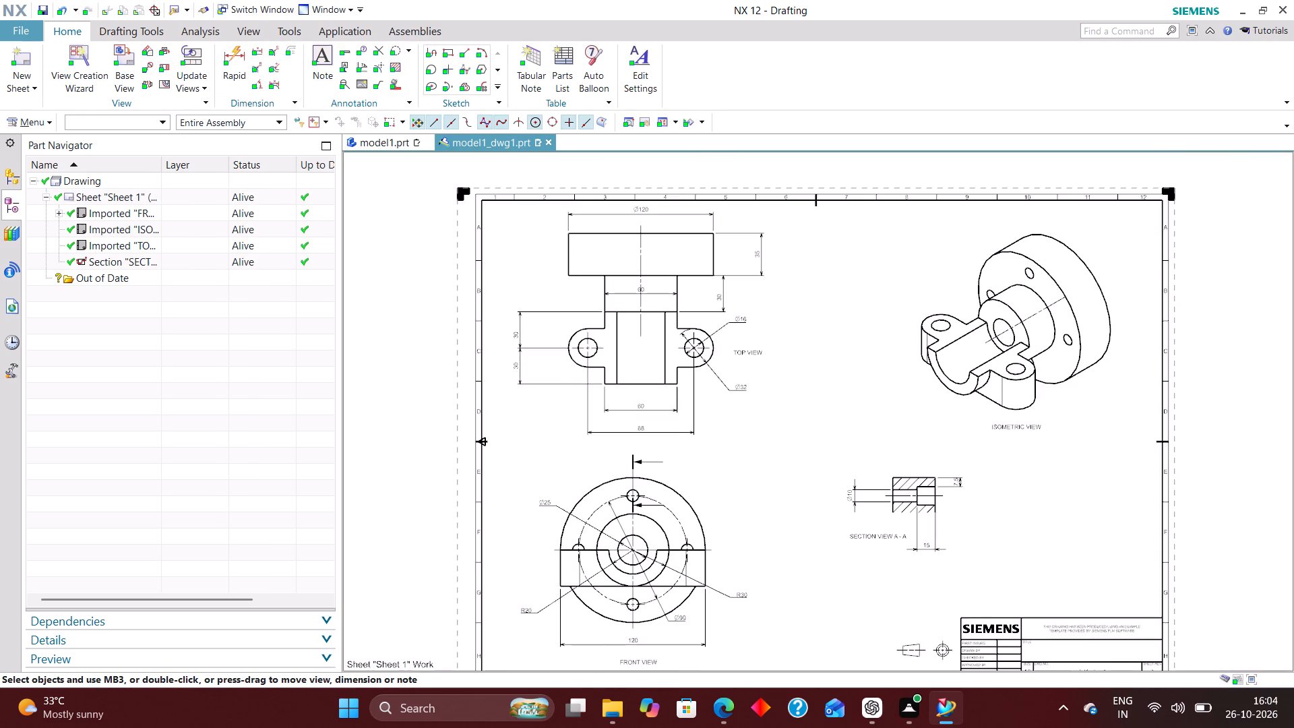
scroll(658, 297, "up", 3)
scroll(658, 297, "down", 5)
scroll(658, 338, "up", 3)
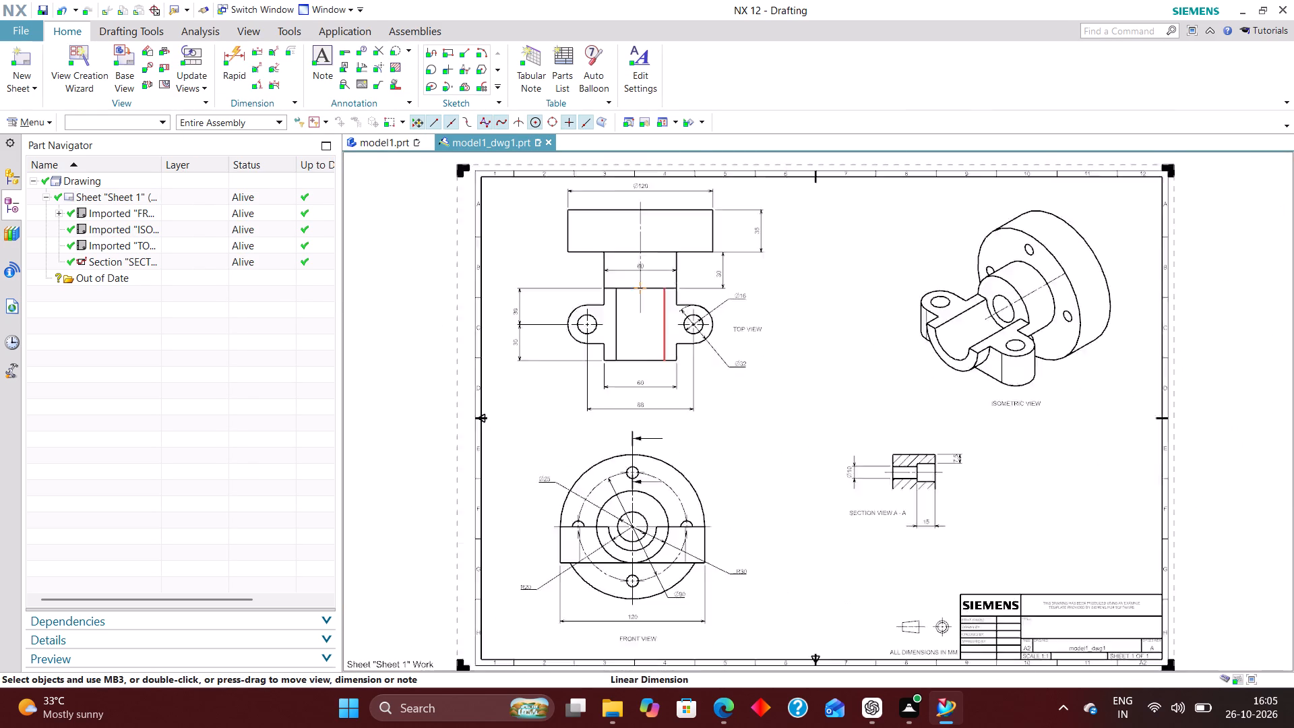
scroll(658, 341, "up", 3)
scroll(664, 313, "down", 5)
scroll(653, 499, "up", 5)
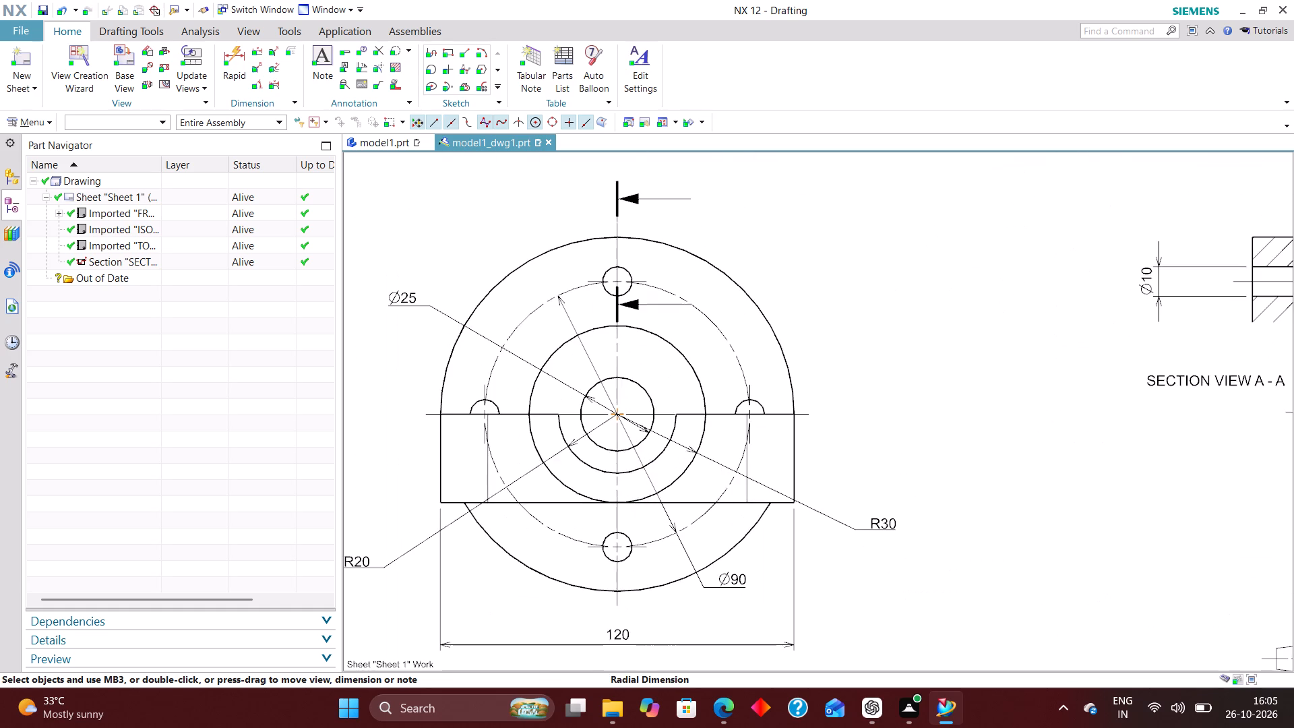
scroll(643, 360, "down", 4)
Add a diametral Rapid Dimension to the upper small bolt hole in the front view, placing its text beyond the flange outline.
scroll(644, 499, "up", 1)
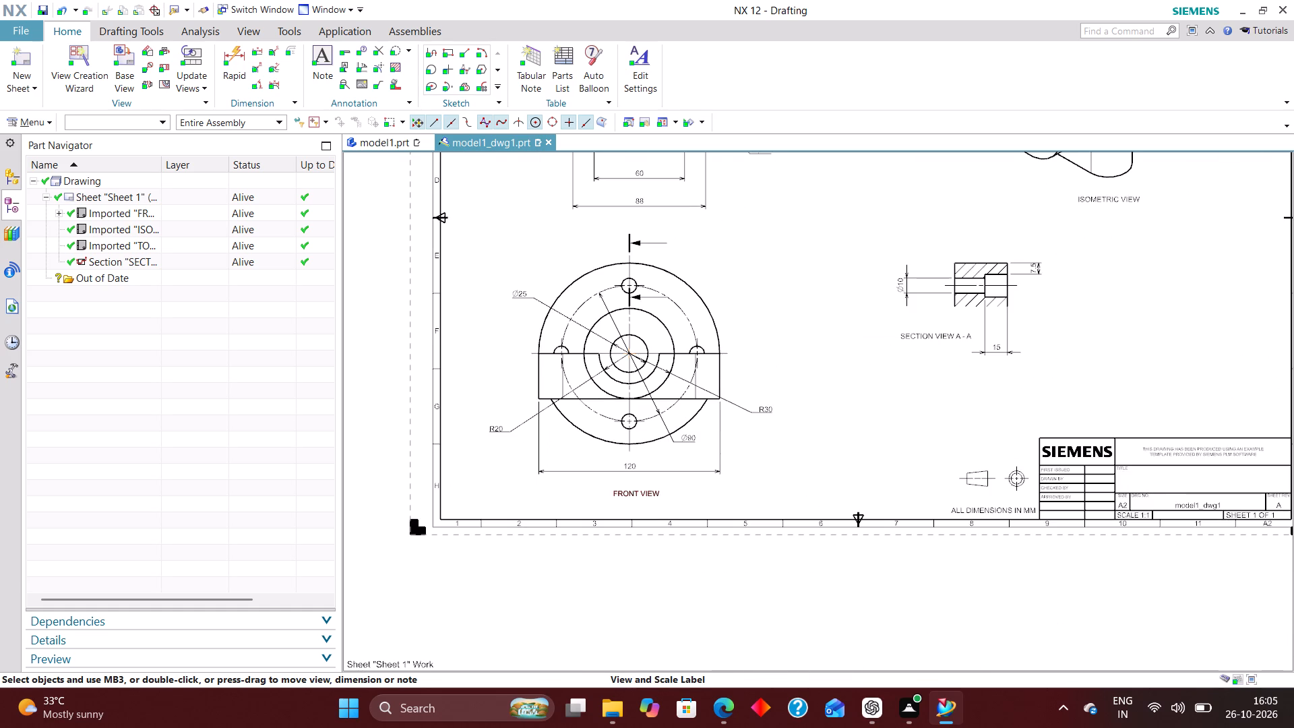
scroll(641, 318, "up", 3)
left_click(237, 53)
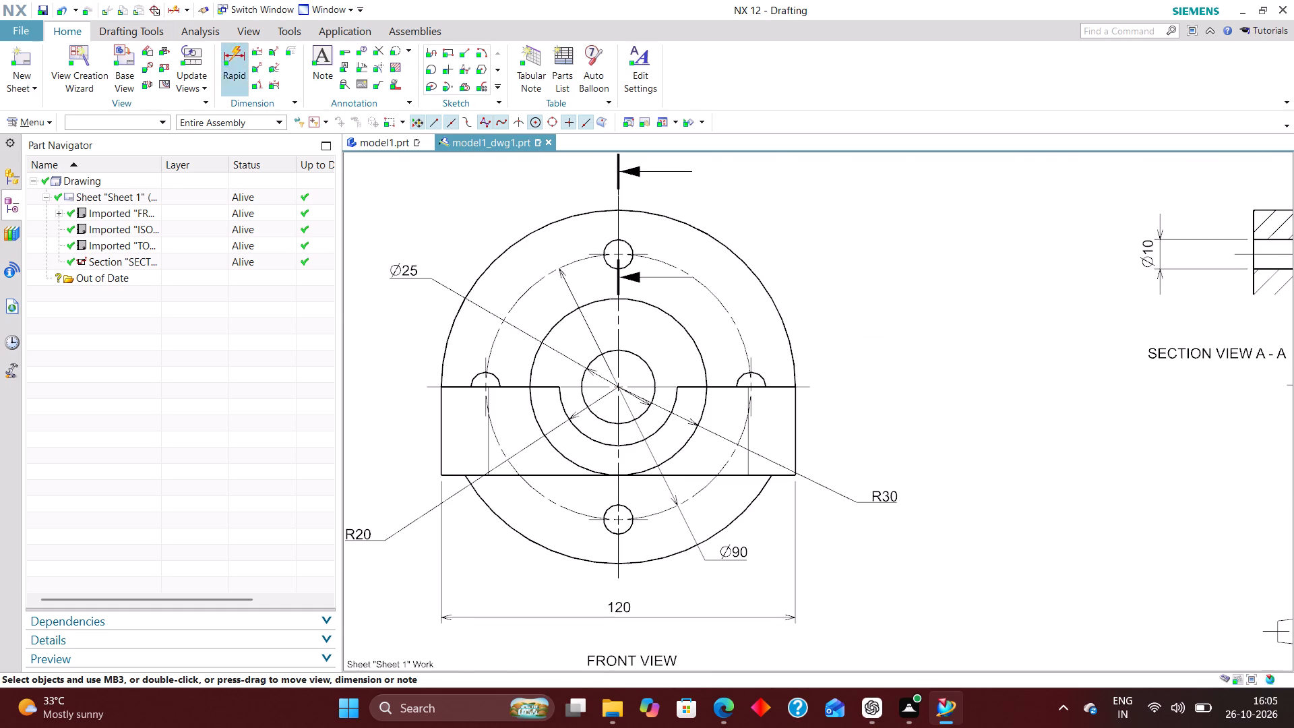
left_click(371, 208)
left_click(360, 344)
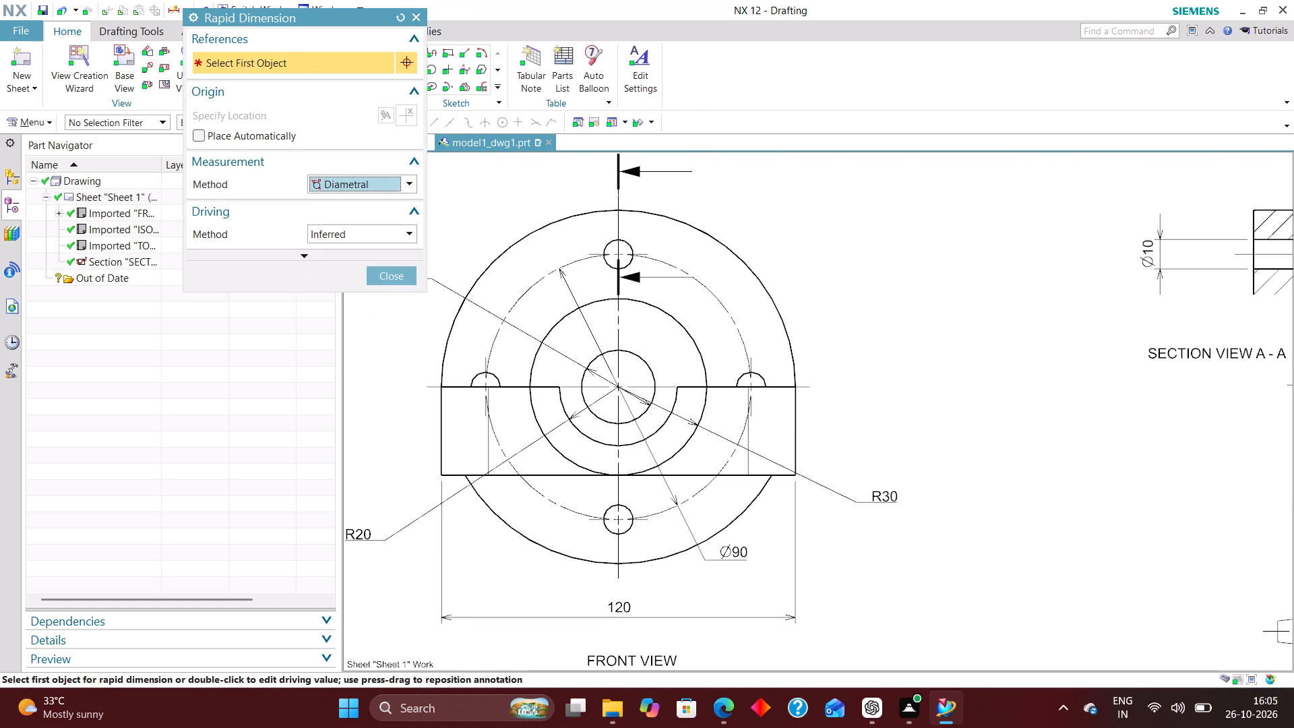
scroll(629, 242, "up", 5)
left_click(628, 244)
scroll(776, 226, "down", 2)
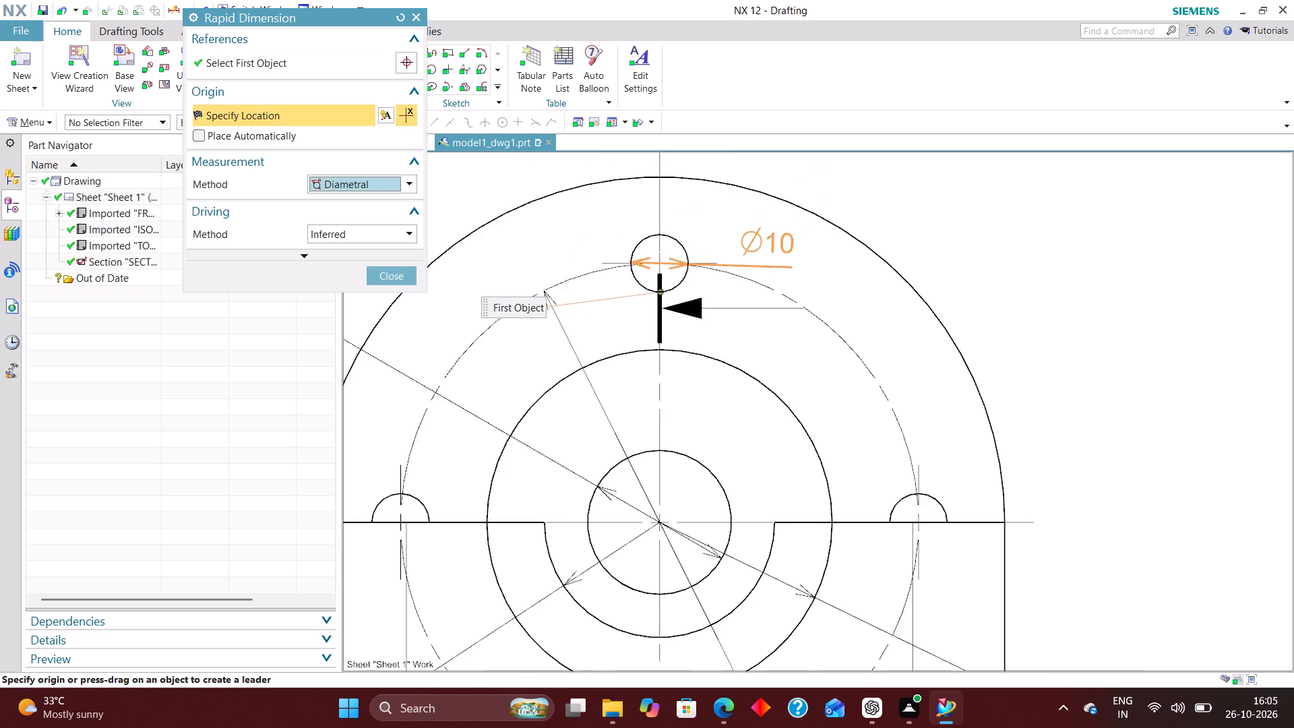
scroll(766, 242, "down", 2)
scroll(761, 187, "up", 4)
left_click(761, 187)
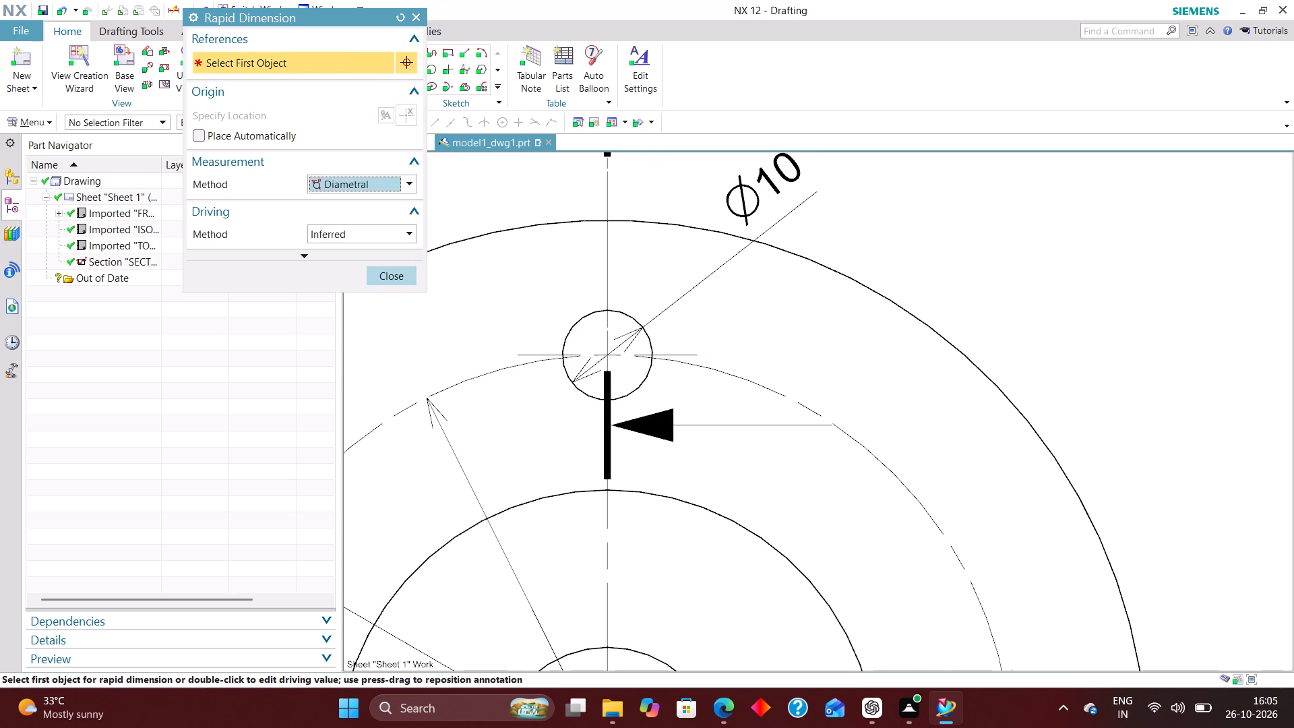
left_click(384, 282)
Set the new Ø10 dimension's text orientation to Horizontal Text with its position as Text above Stub.
scroll(647, 307, "down", 3)
double_click(697, 249)
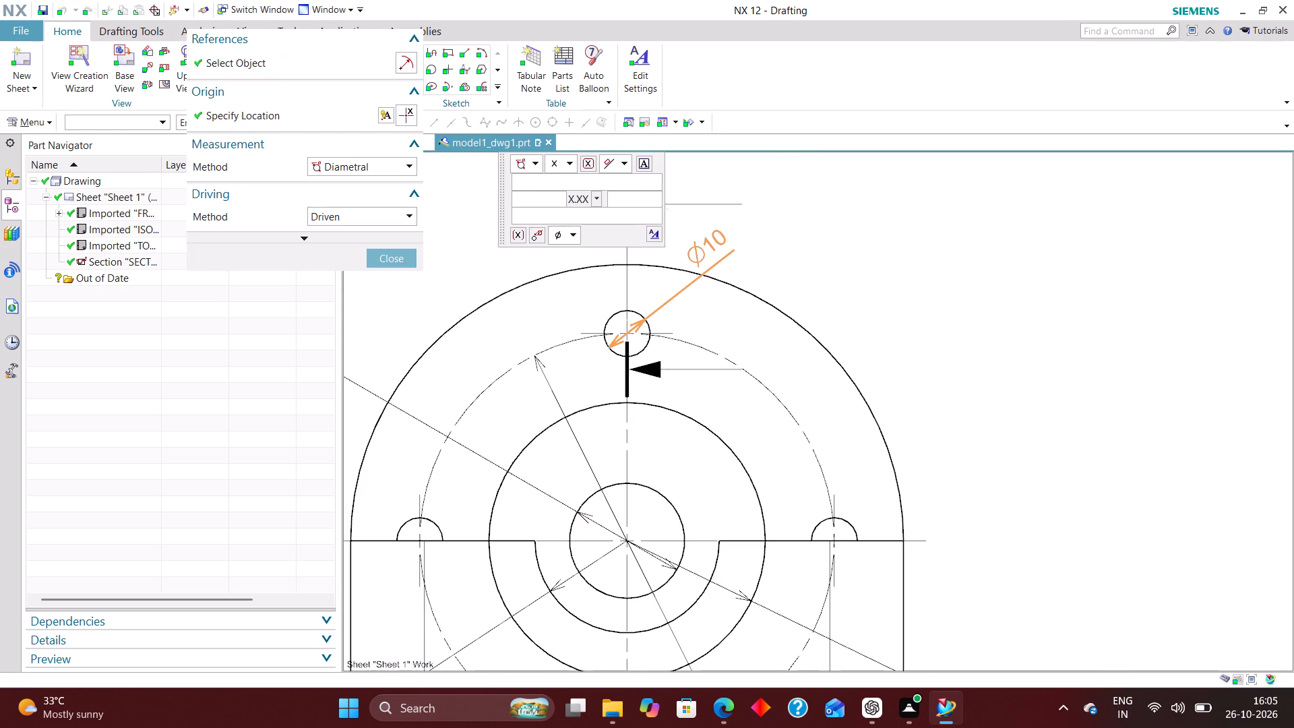
left_click(656, 237)
left_click(518, 93)
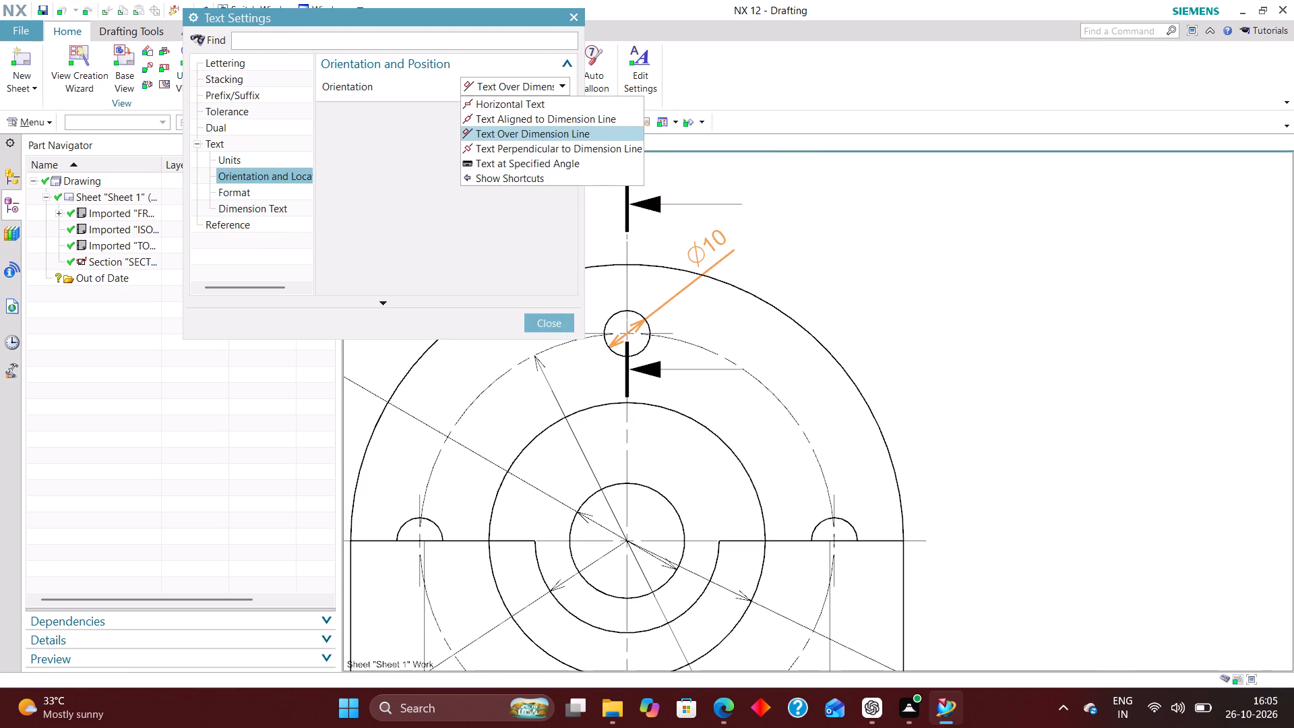
left_click(515, 102)
left_click(562, 110)
left_click(540, 135)
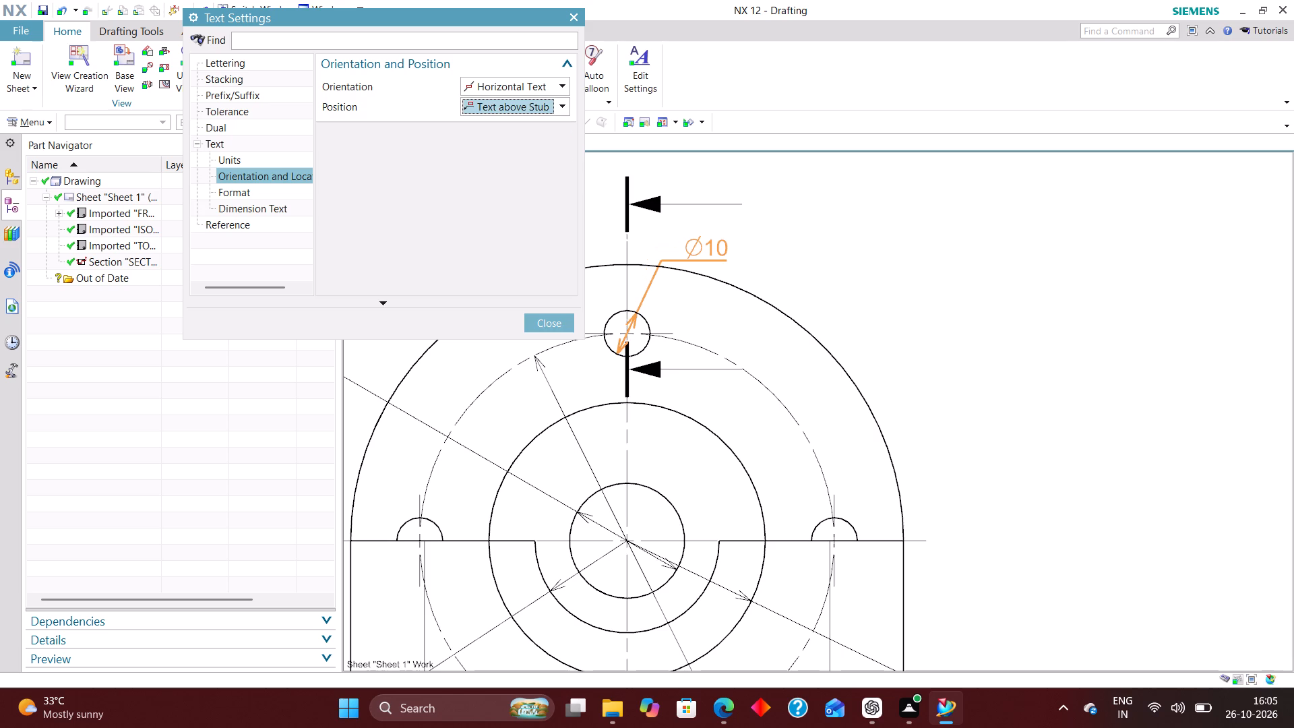
left_click(541, 320)
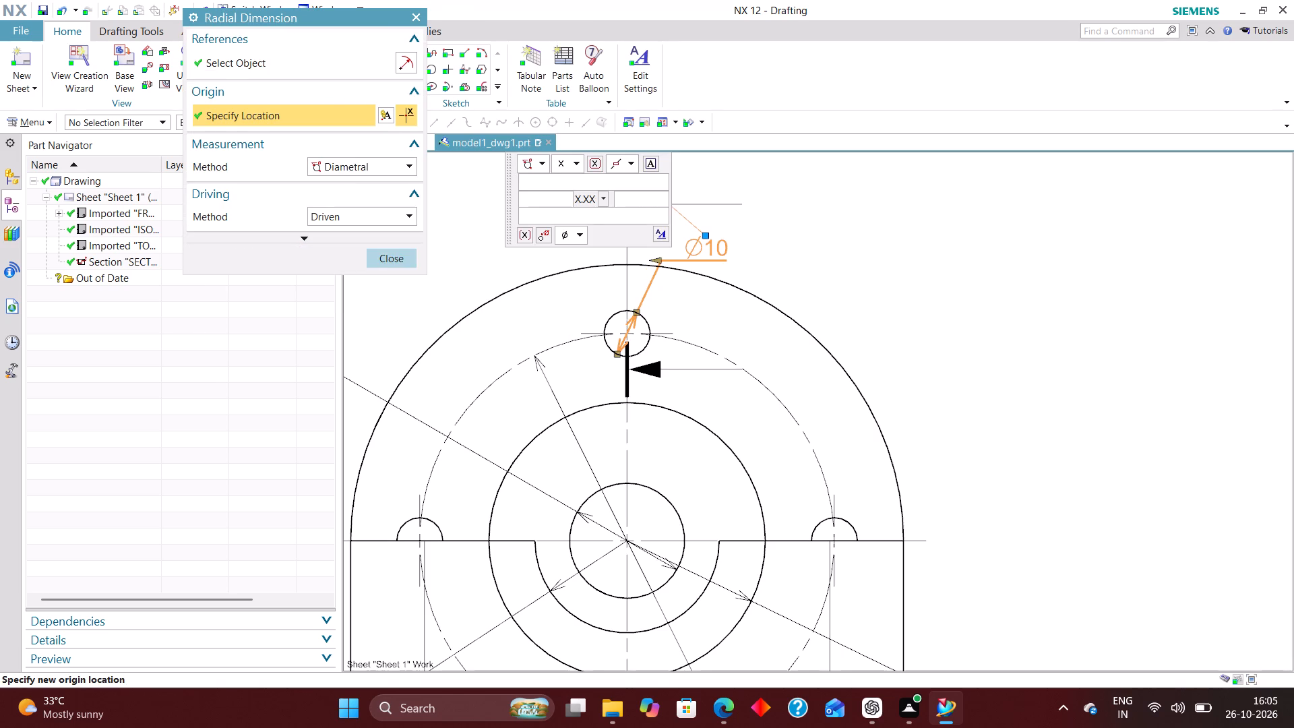
left_click(387, 257)
Move the front view's Ø10 dimension text outward, clear of the flange outline and the section arrow.
left_click_drag(688, 251, 803, 242)
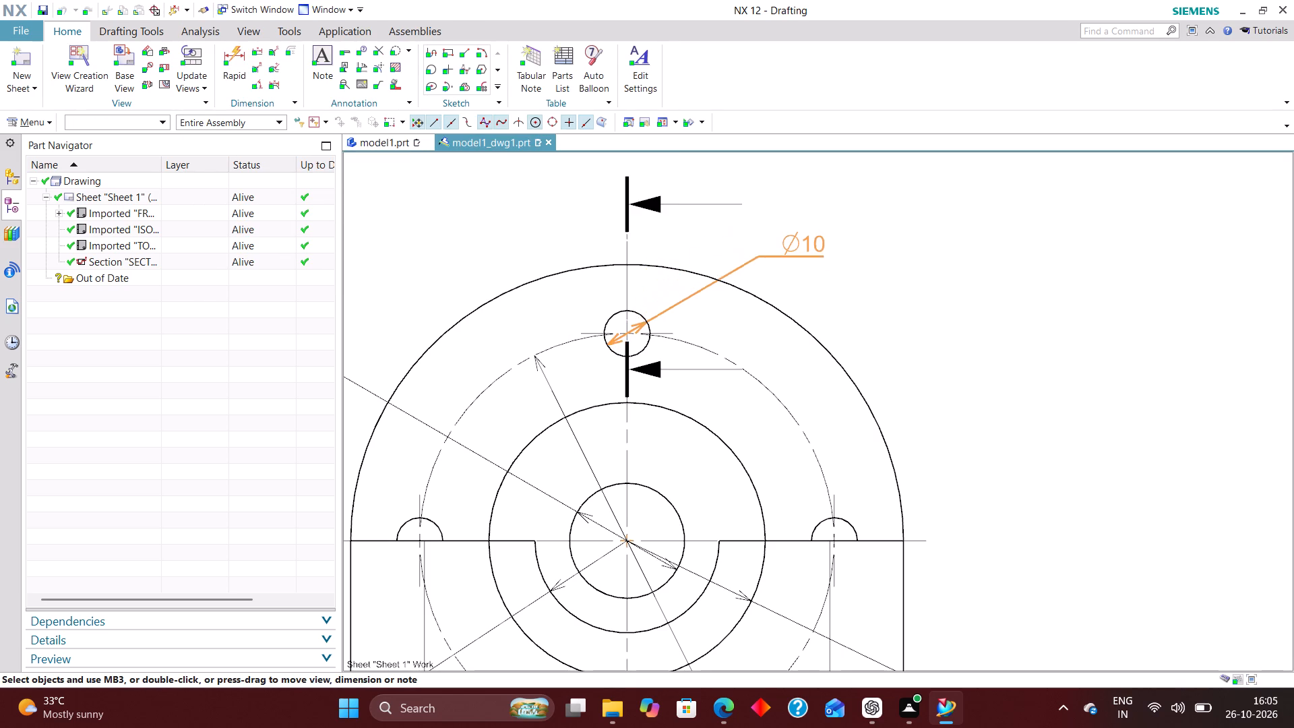
left_click_drag(803, 242, 780, 249)
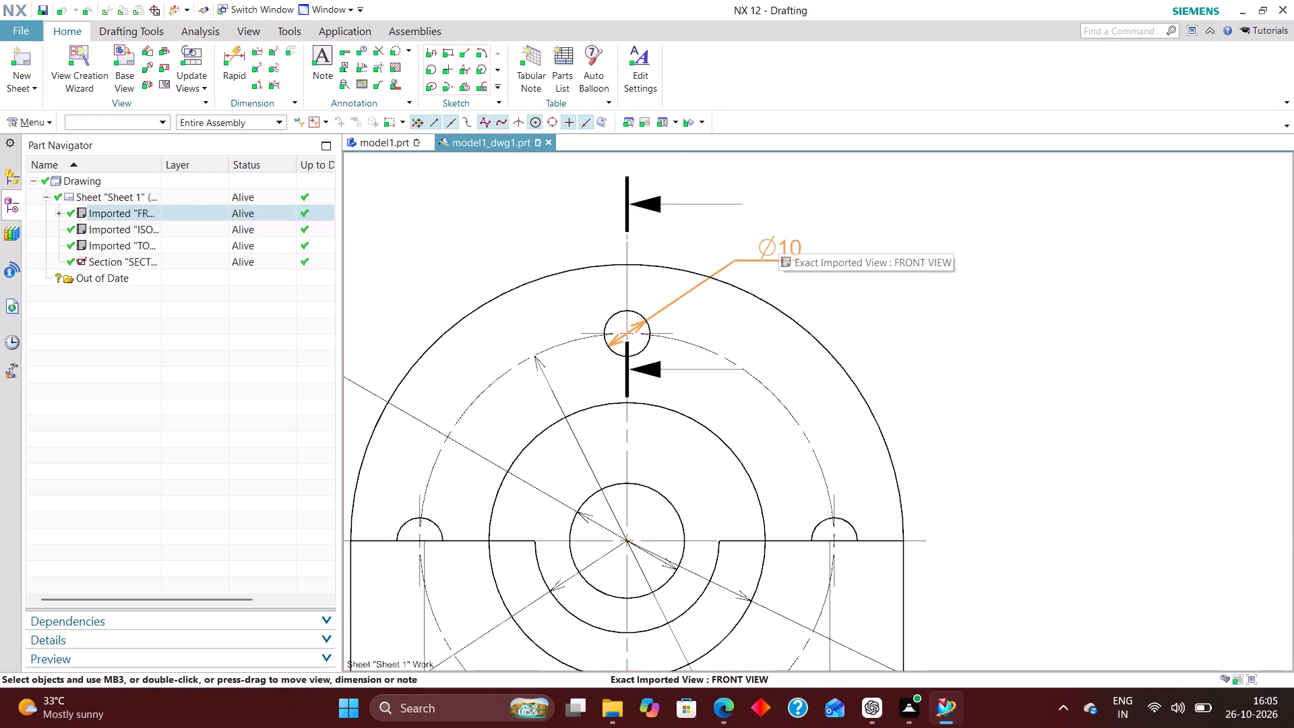
left_click_drag(780, 249, 780, 242)
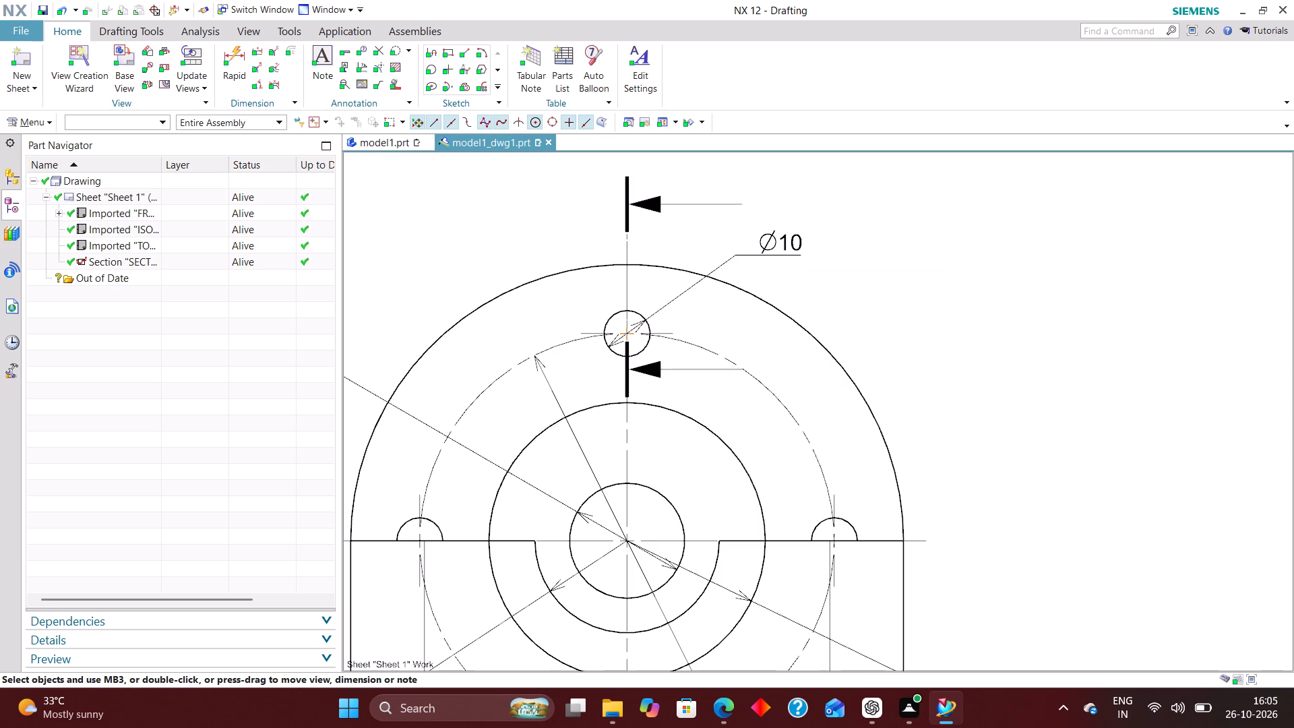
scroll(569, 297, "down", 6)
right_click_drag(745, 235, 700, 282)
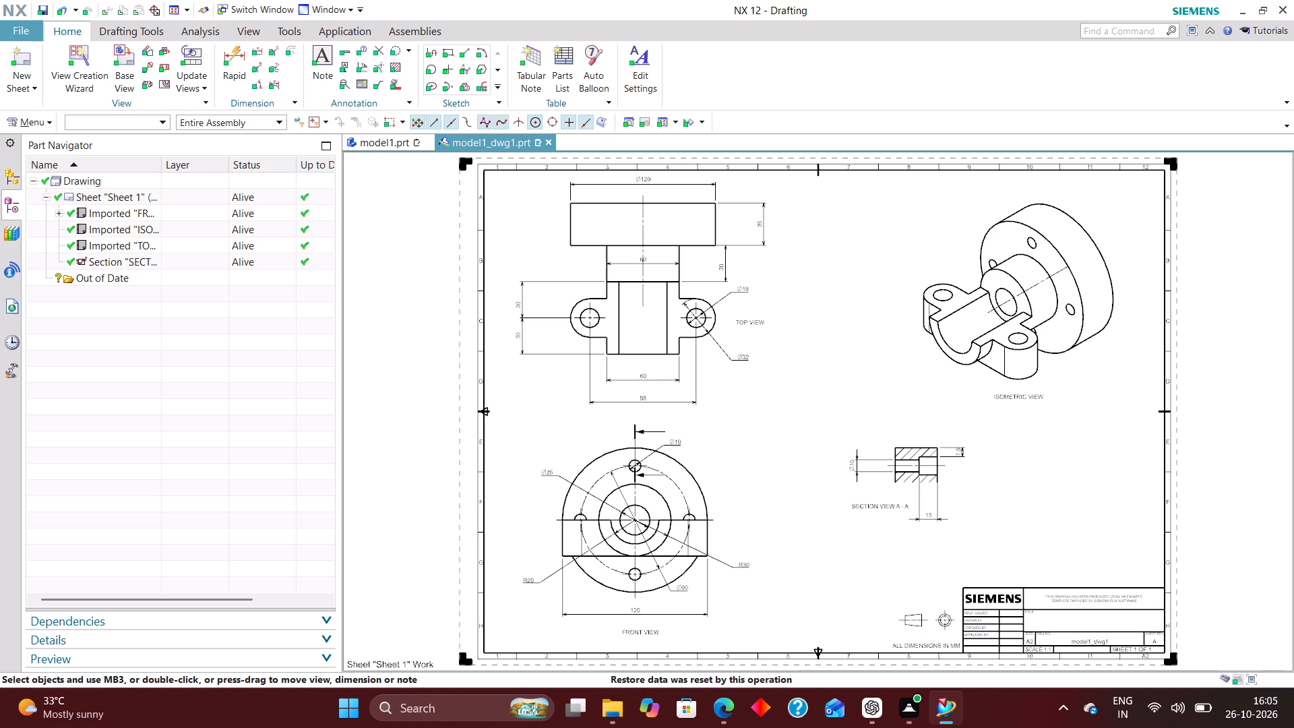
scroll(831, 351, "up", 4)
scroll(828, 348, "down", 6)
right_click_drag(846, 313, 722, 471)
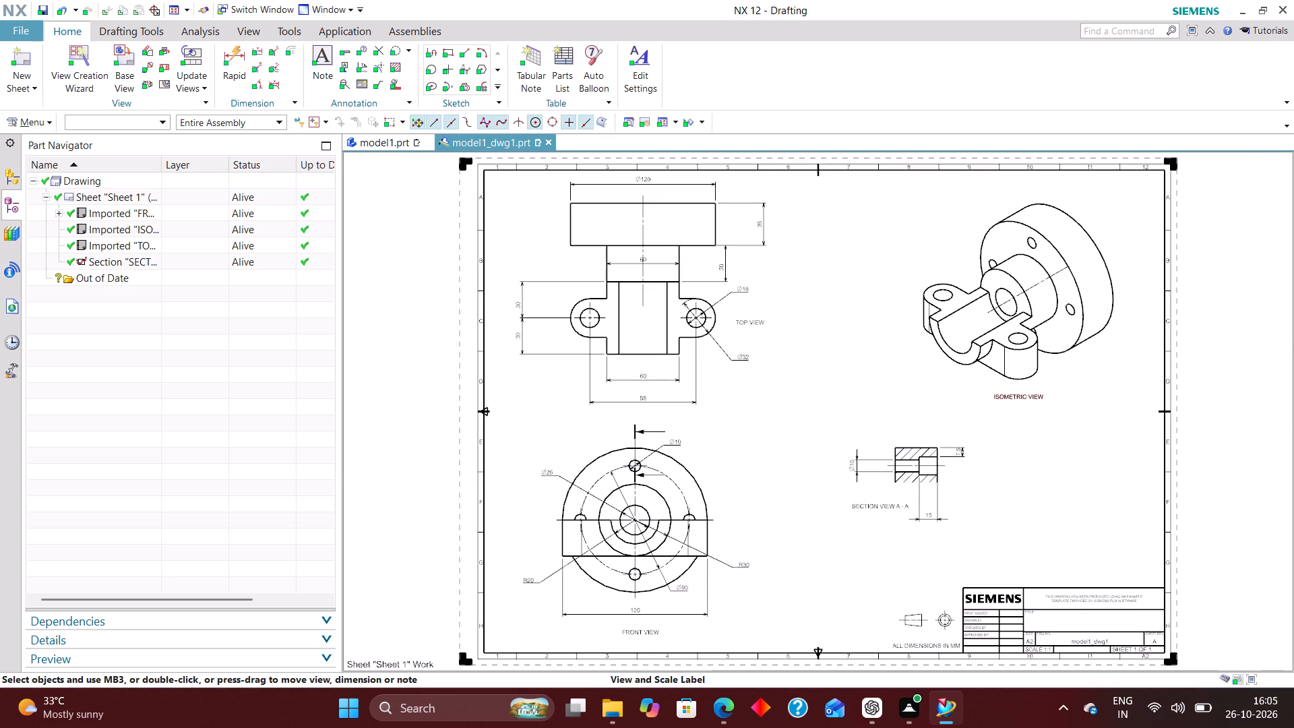
Unlock the empty Label20 text cell in the title block definition and apply the change.
key("ctrl+l")
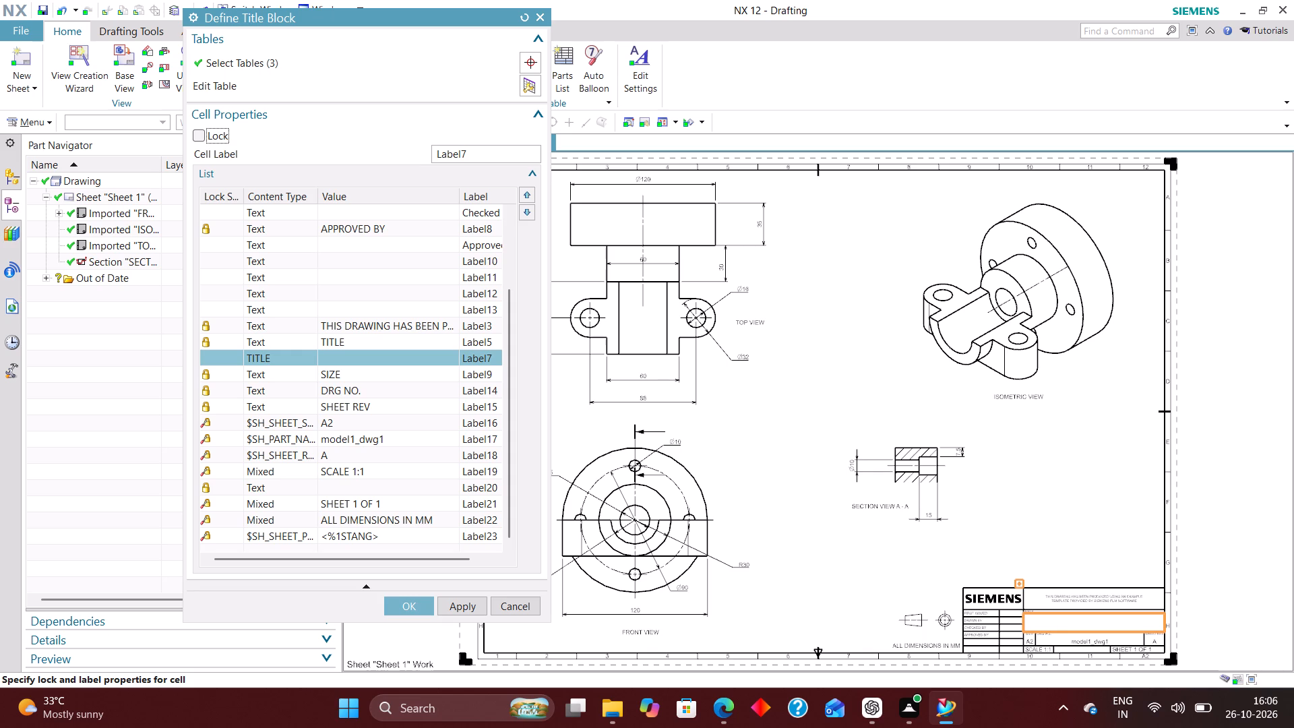
left_click(224, 483)
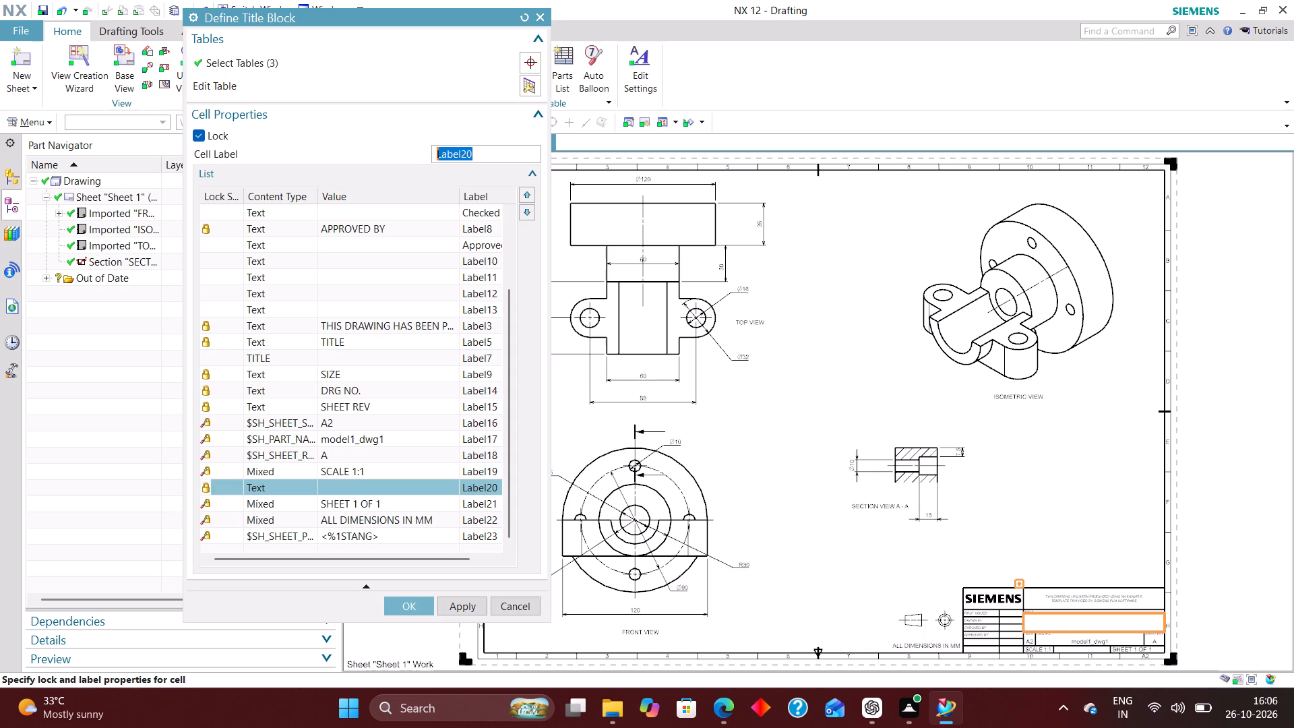
left_click(199, 134)
scroll(271, 427, "down", 5)
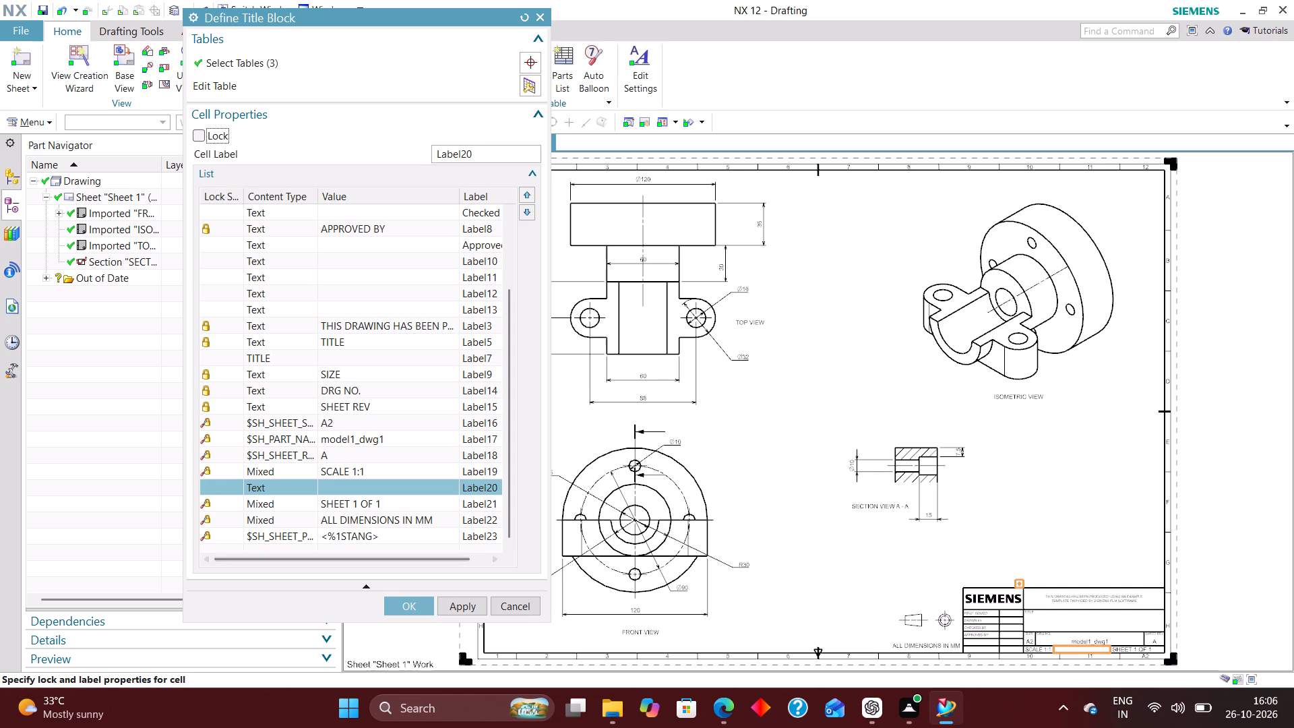
scroll(343, 384, "up", 6)
scroll(337, 364, "down", 7)
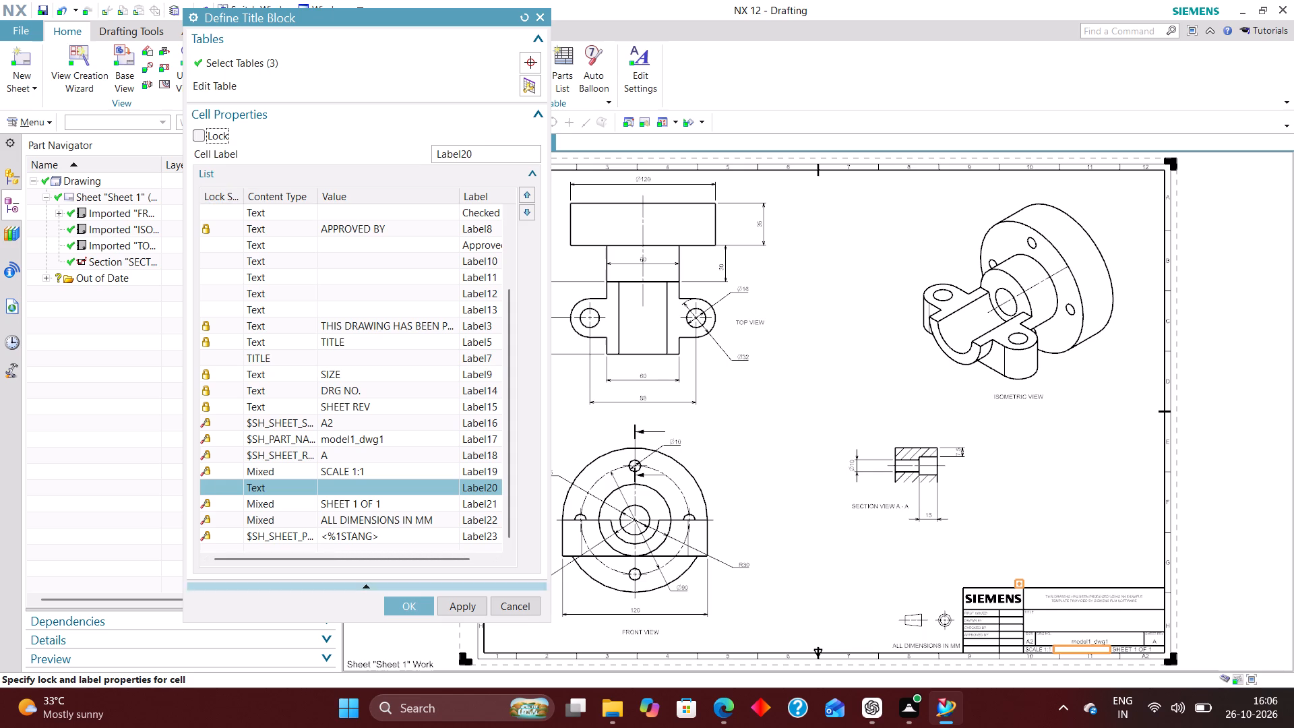
left_click(408, 603)
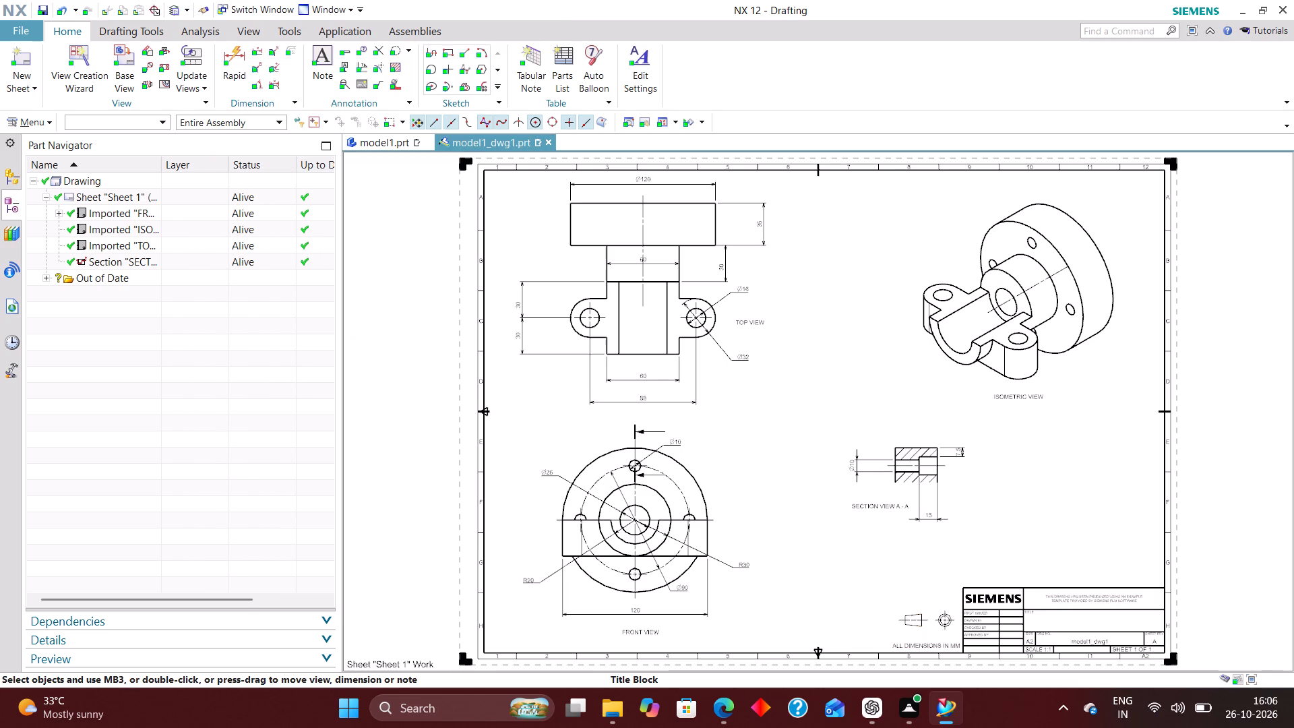
Populate the title block's empty title cell, Label7, with FLANGED BEARING HOUSING.
right_click_drag(844, 322, 811, 386)
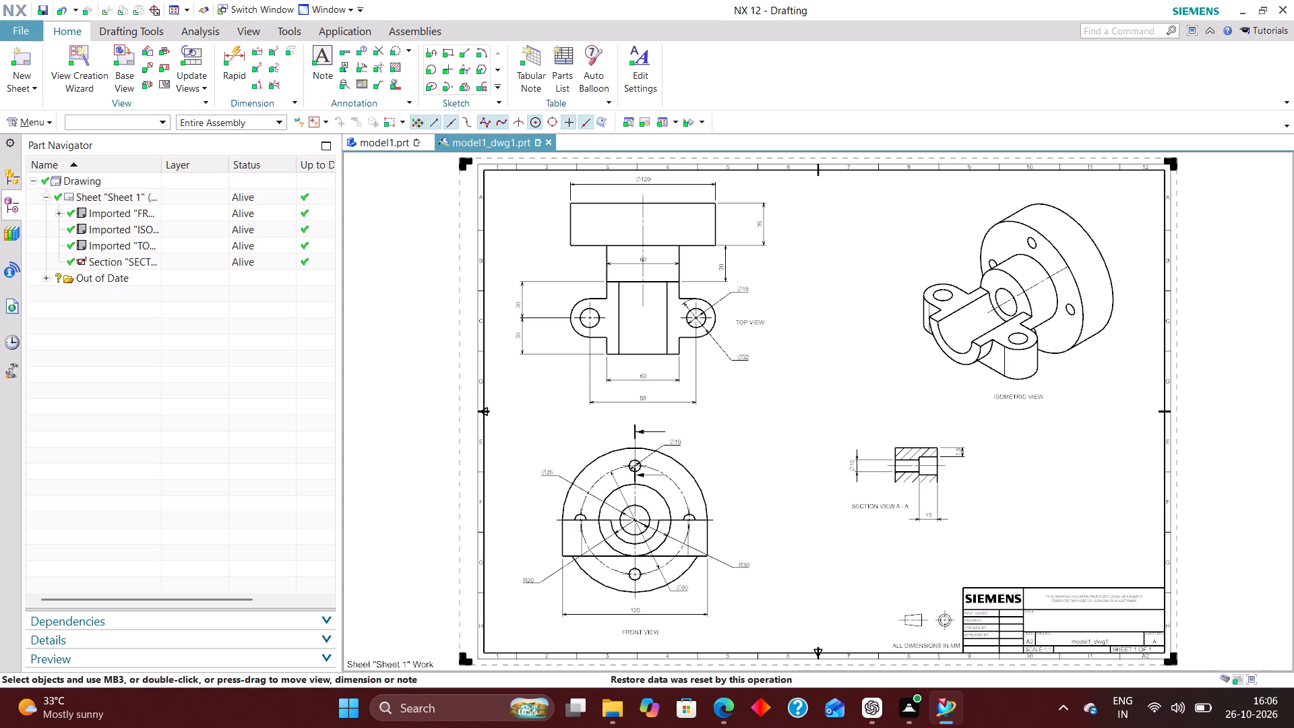
scroll(886, 452, "up", 4)
scroll(784, 452, "down", 2)
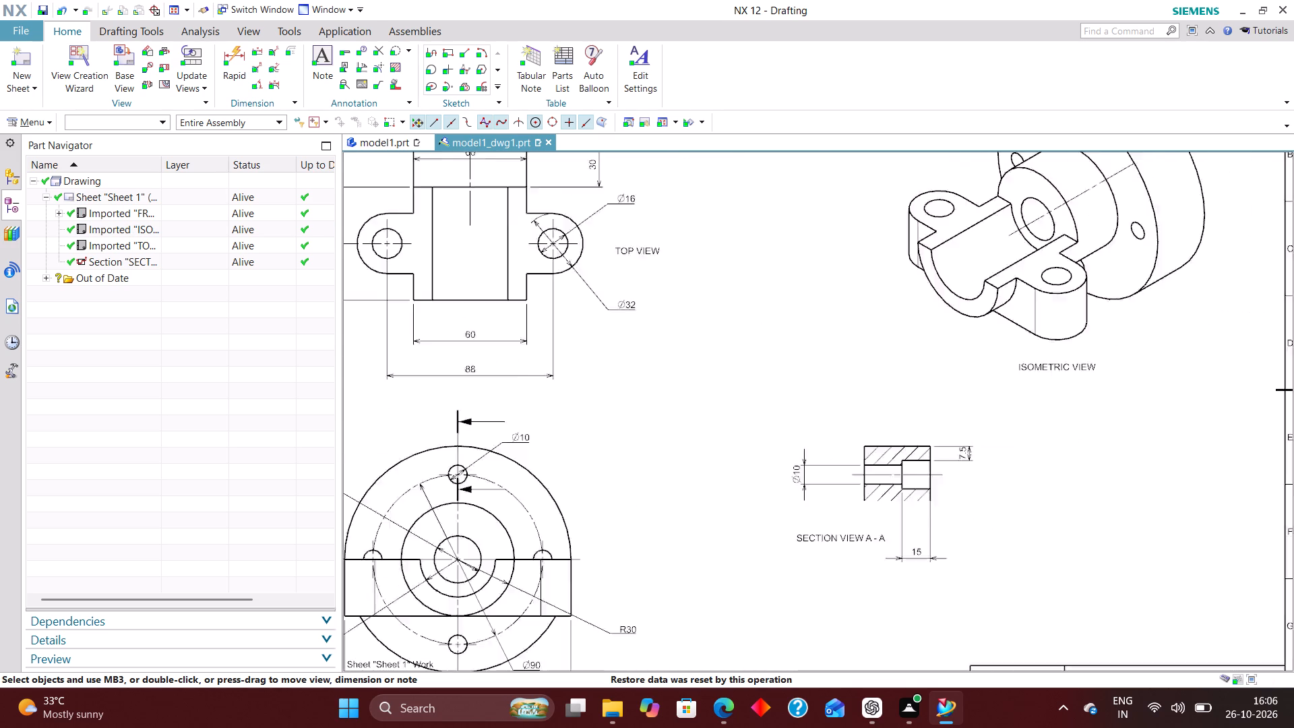
scroll(784, 457, "down", 2)
scroll(784, 457, "up", 3)
scroll(778, 449, "down", 4)
scroll(883, 605, "up", 4)
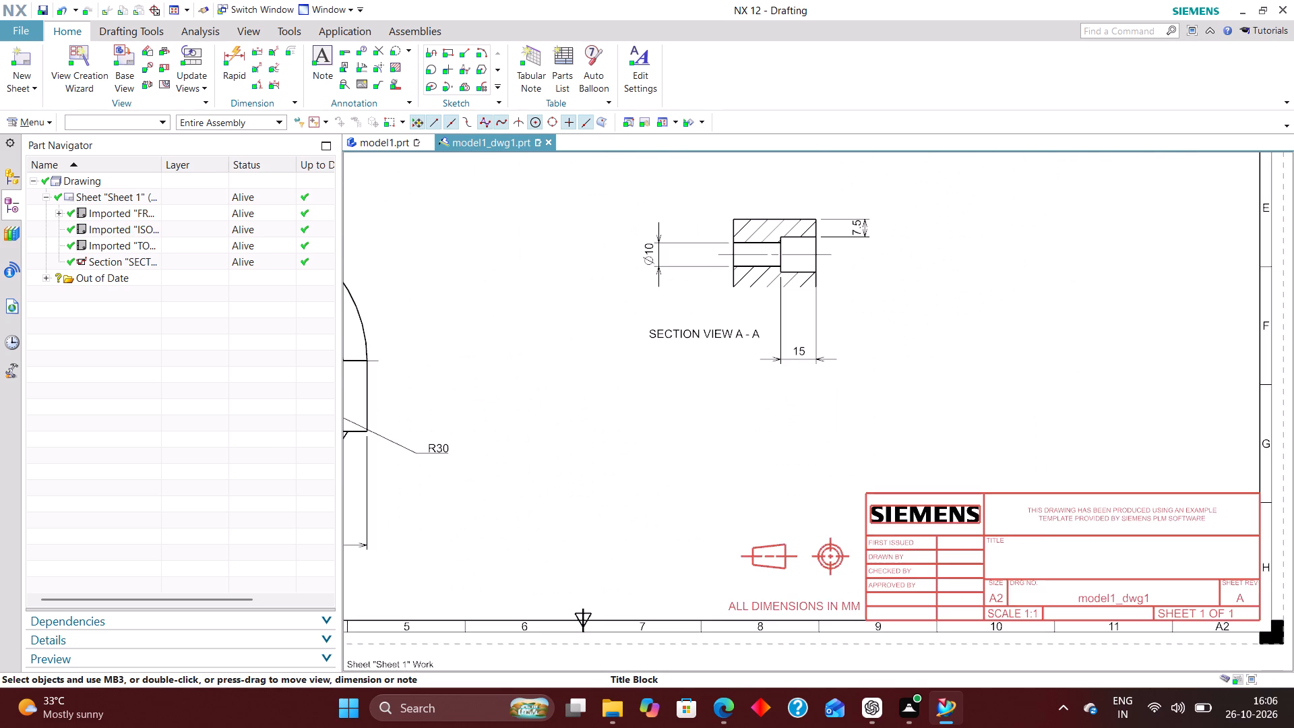
right_click(858, 549)
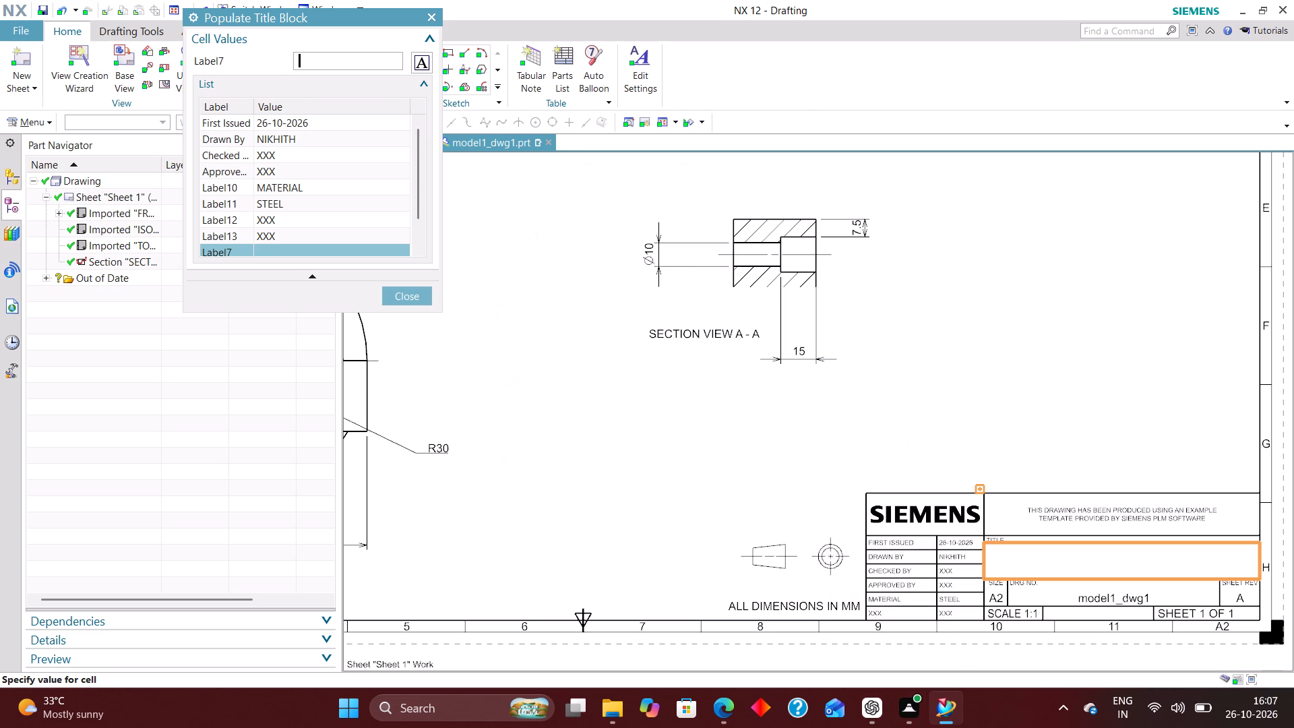
type("FL")
type("ANHED")
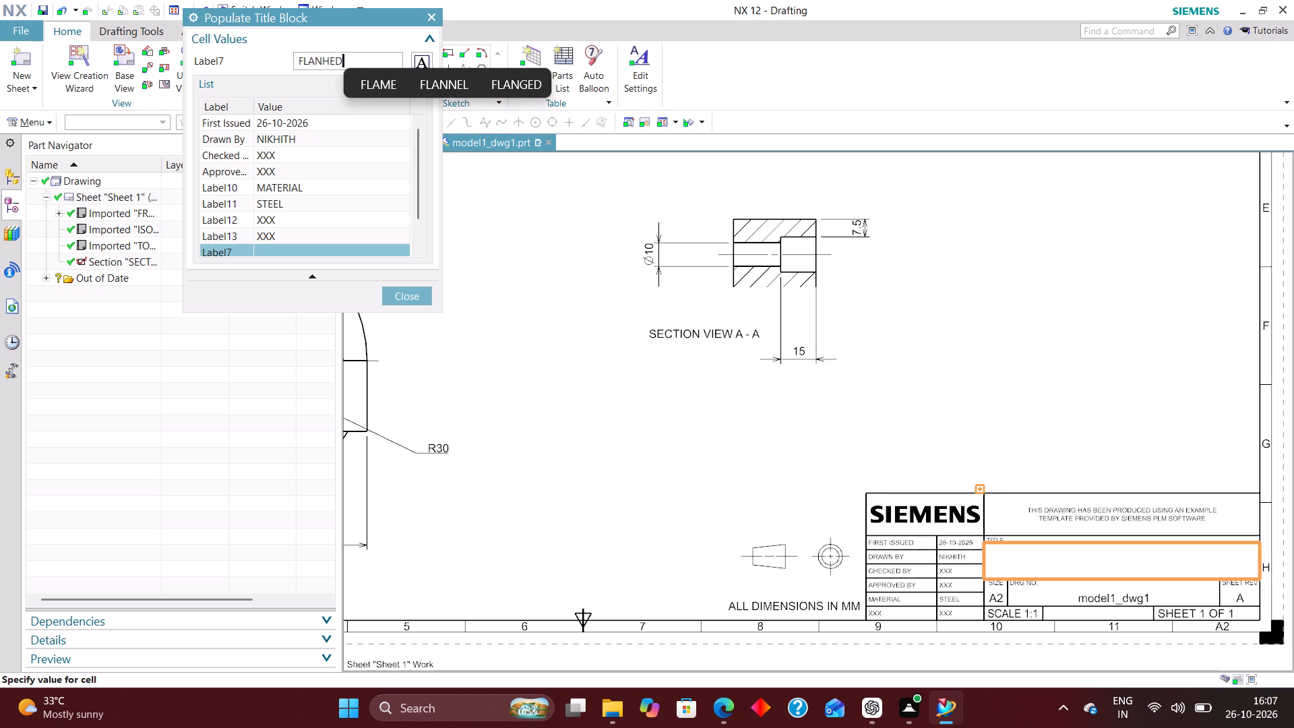
key("BackSpace")
key("BackSpace")
key("BackSpace")
type("GED")
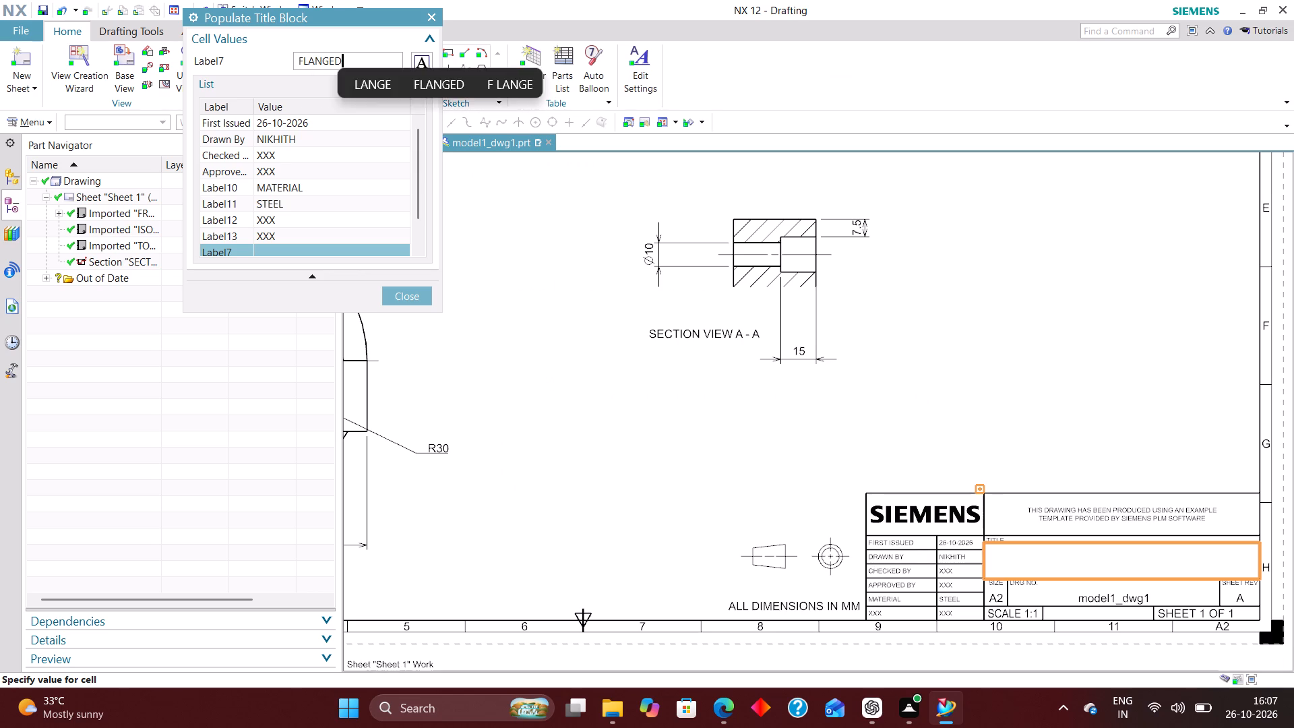
key("space")
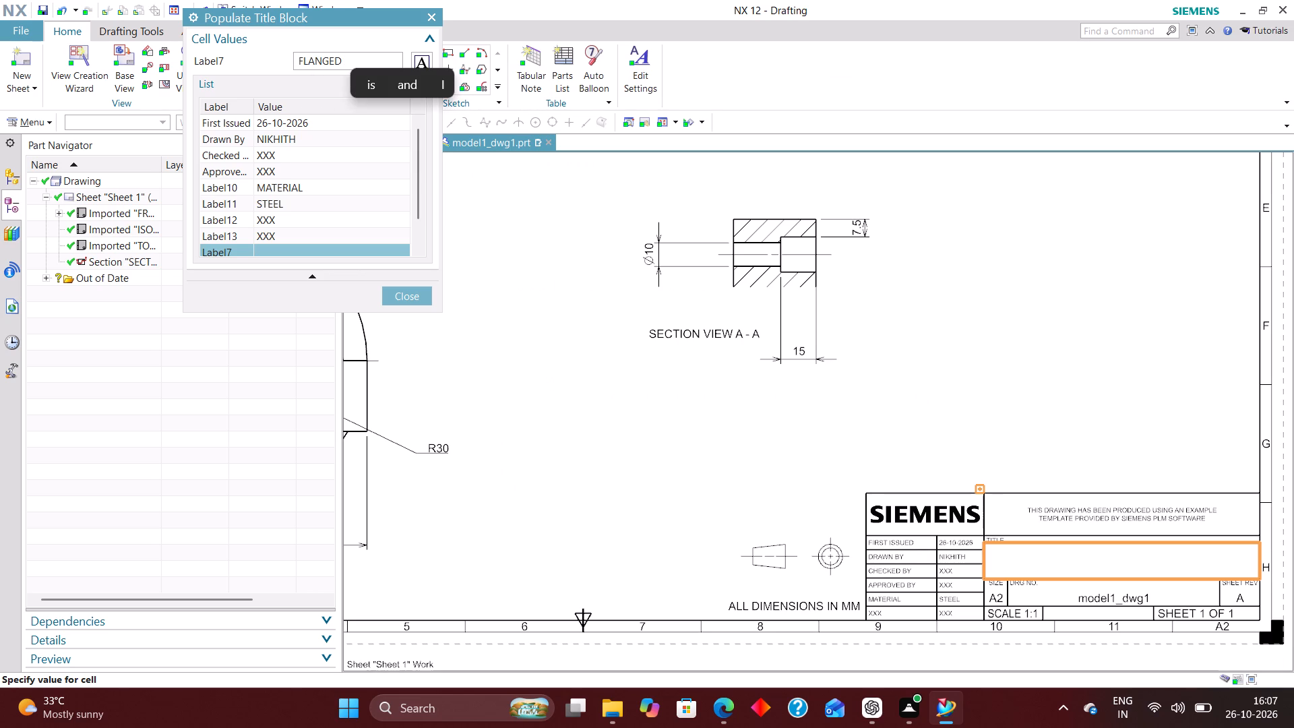
type("BEARING")
key("space")
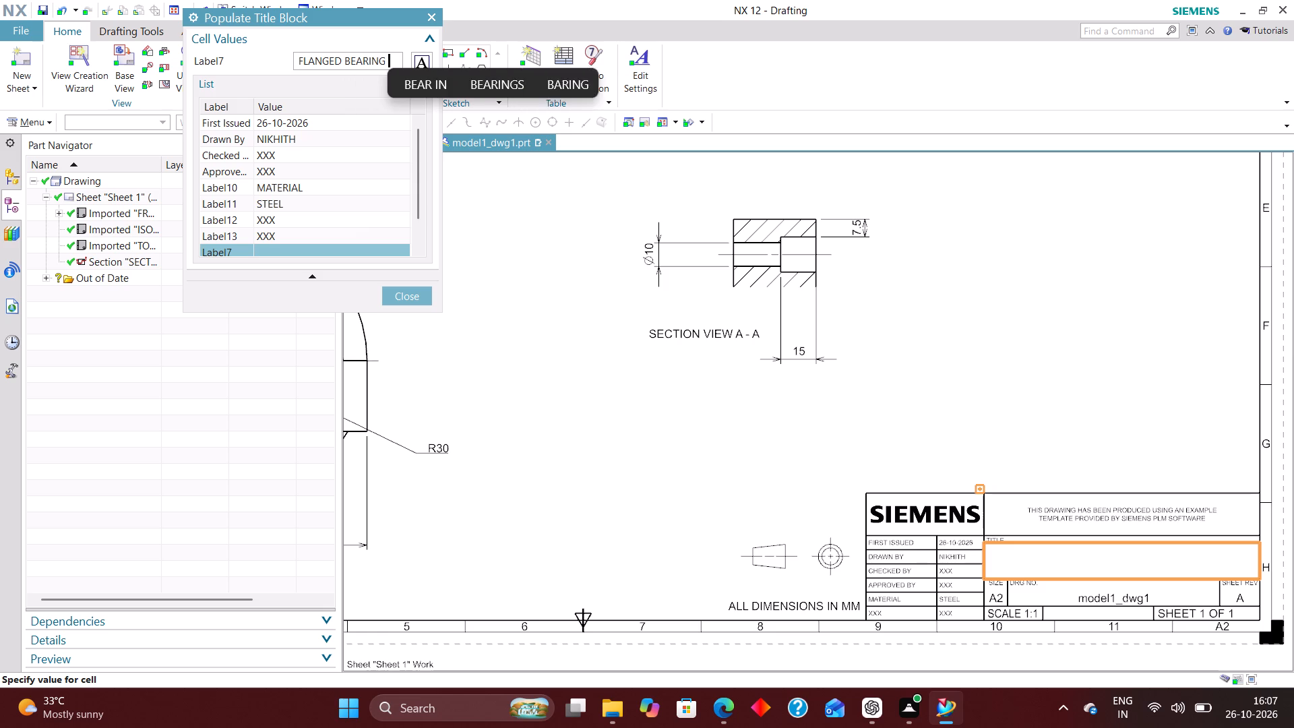
type("HOUSING")
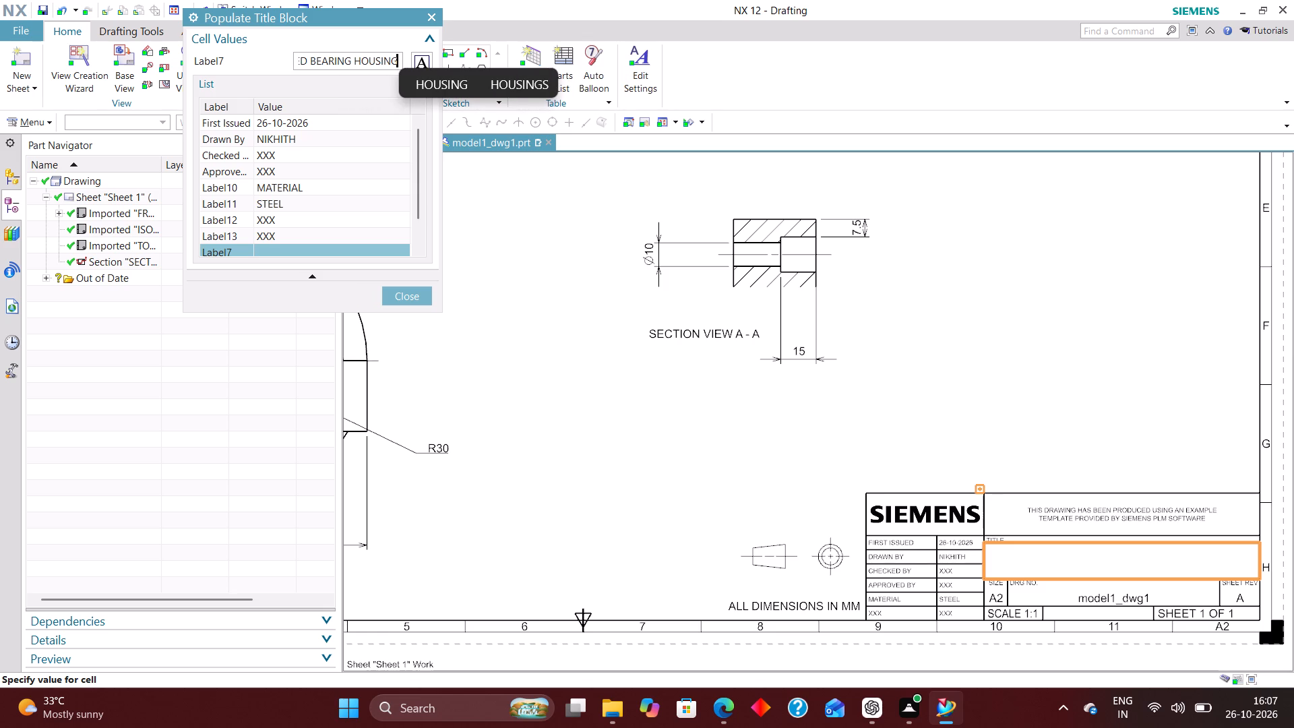
left_click(607, 710)
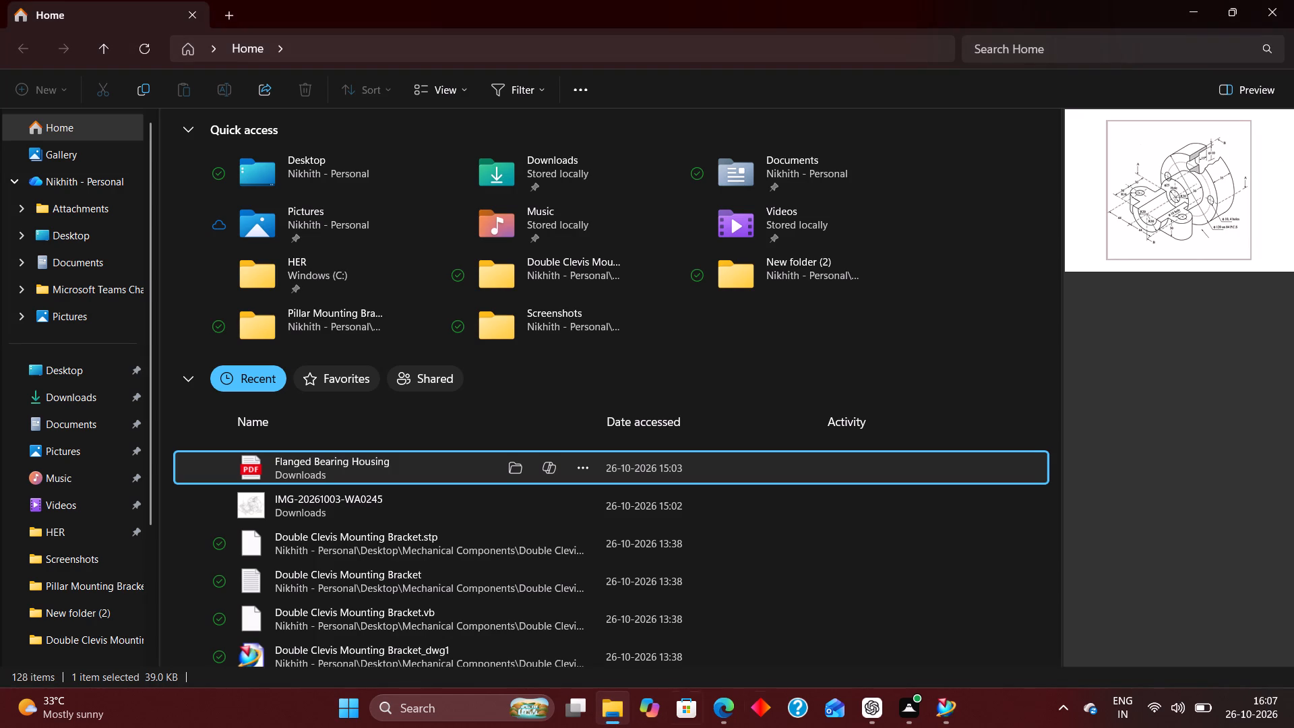
left_click(953, 712)
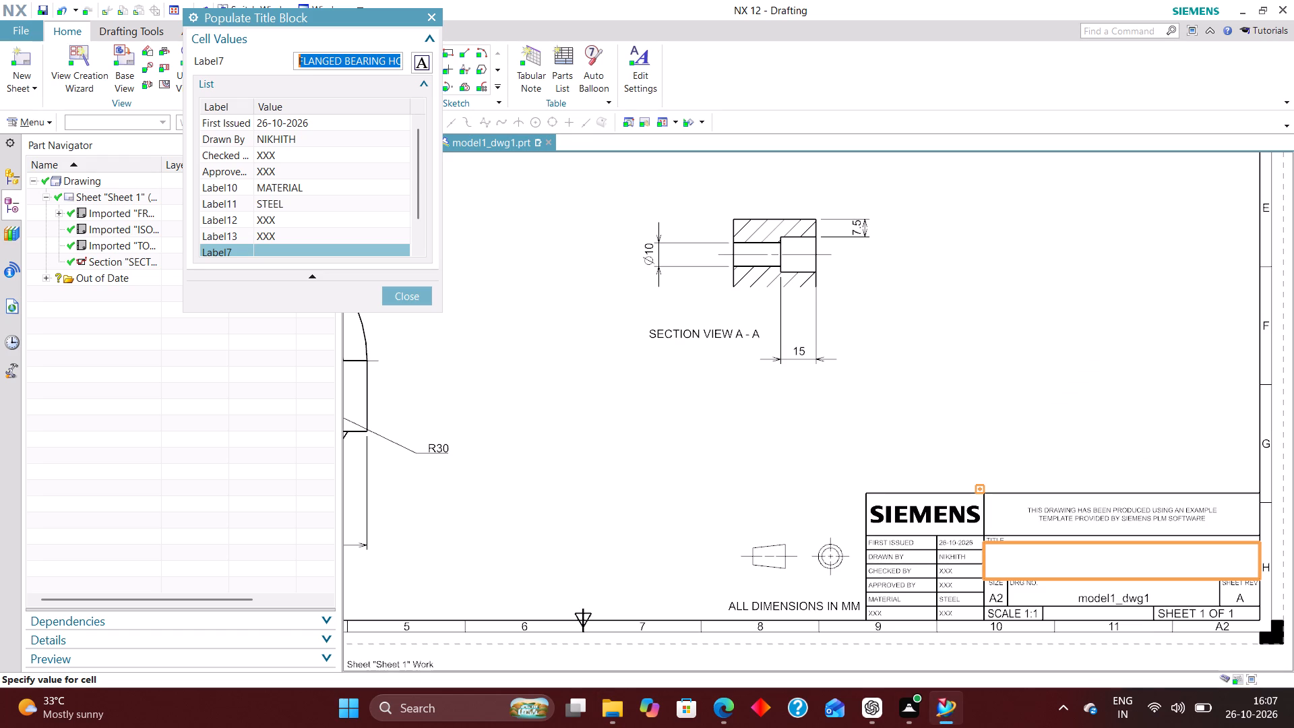
key("Return")
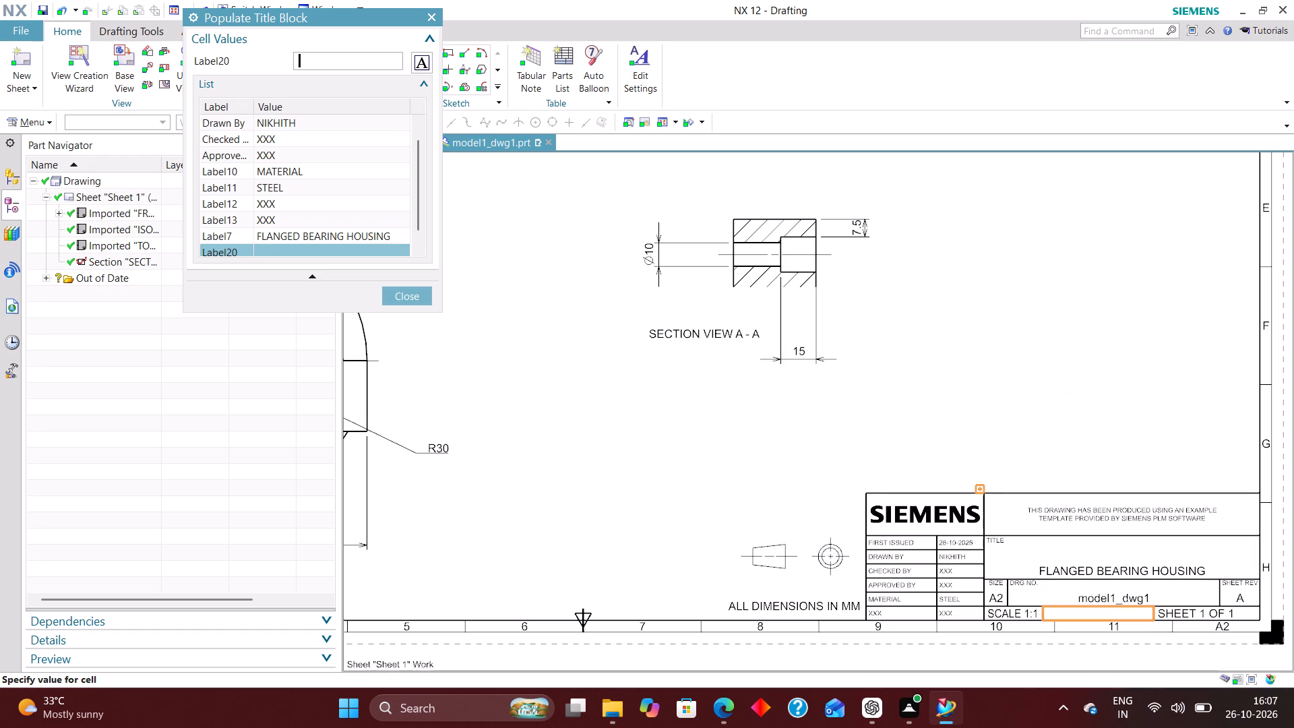
Fill the title block's Label20 cell, between the scale and sheet number, with WEIGHT (kg) 4.5682 and finish populating.
type("WEIGHT")
key("space")
type("()")
key("Left")
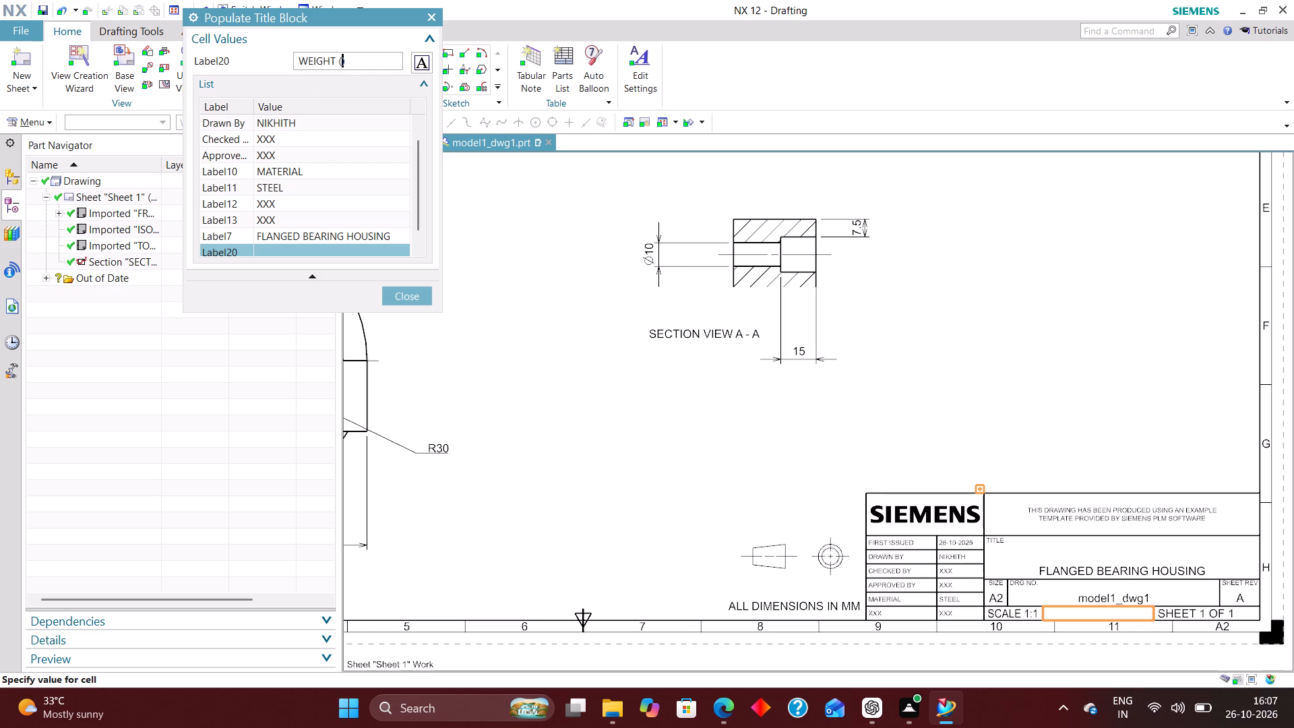
type("kg")
key("Right")
key("Right")
key("space")
type("4.568")
key("2")
key("Return")
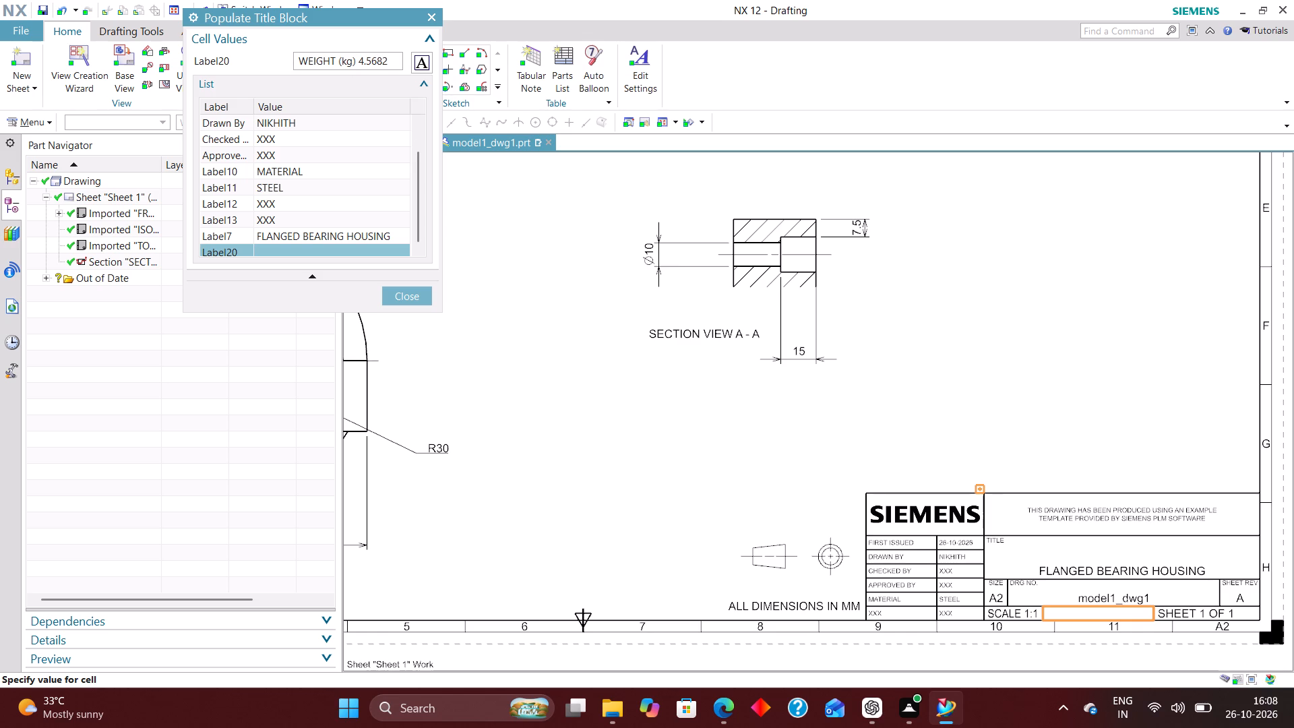
left_click(419, 297)
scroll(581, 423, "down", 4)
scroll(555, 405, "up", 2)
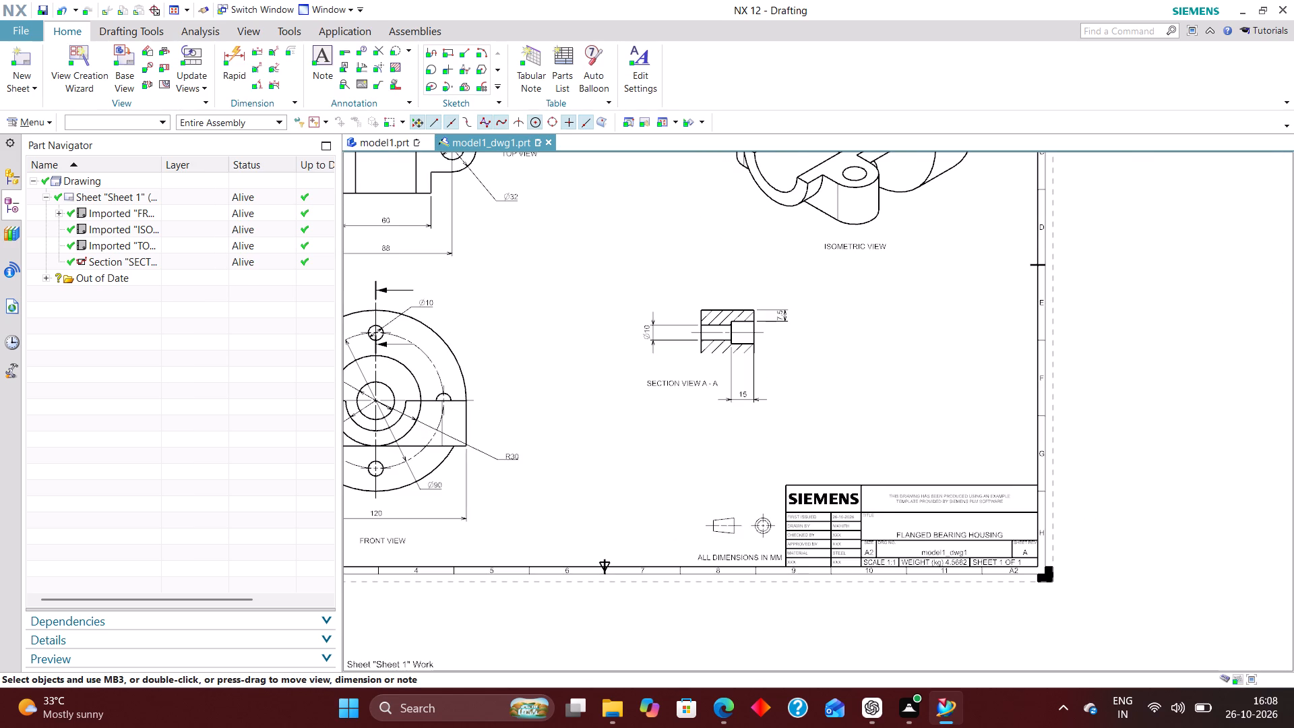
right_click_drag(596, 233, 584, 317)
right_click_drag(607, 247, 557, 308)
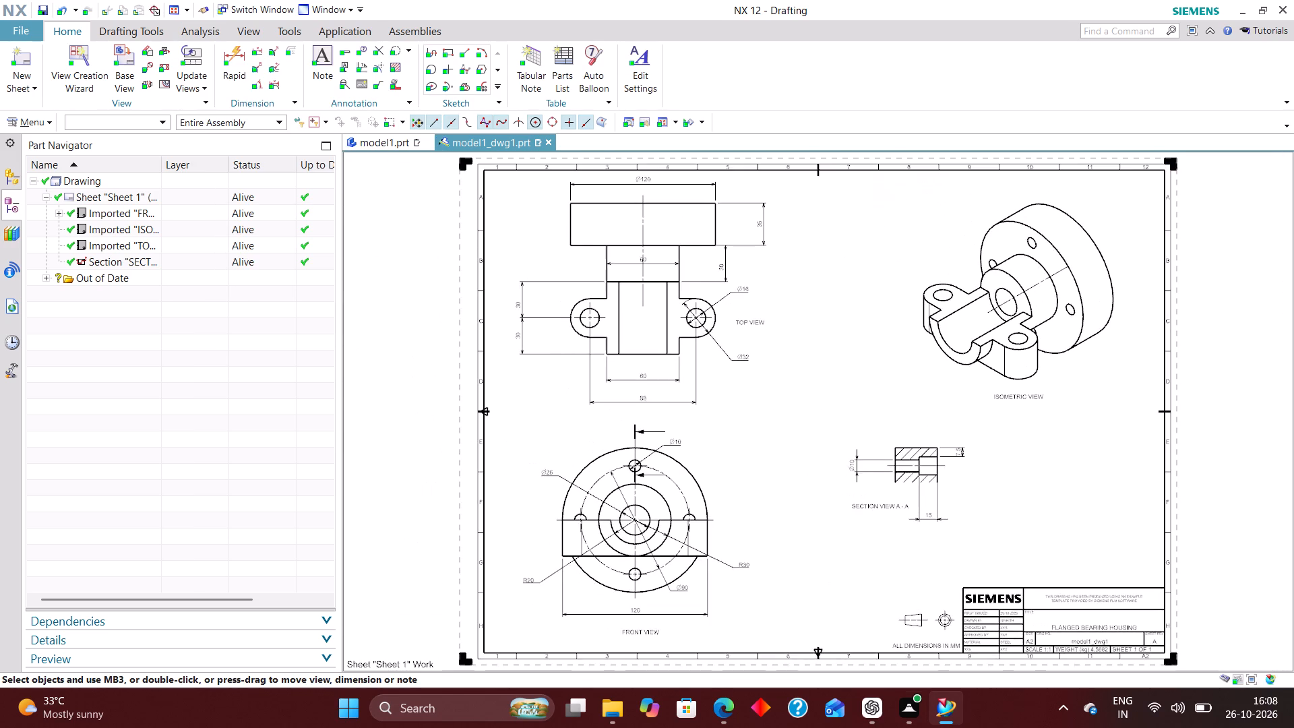
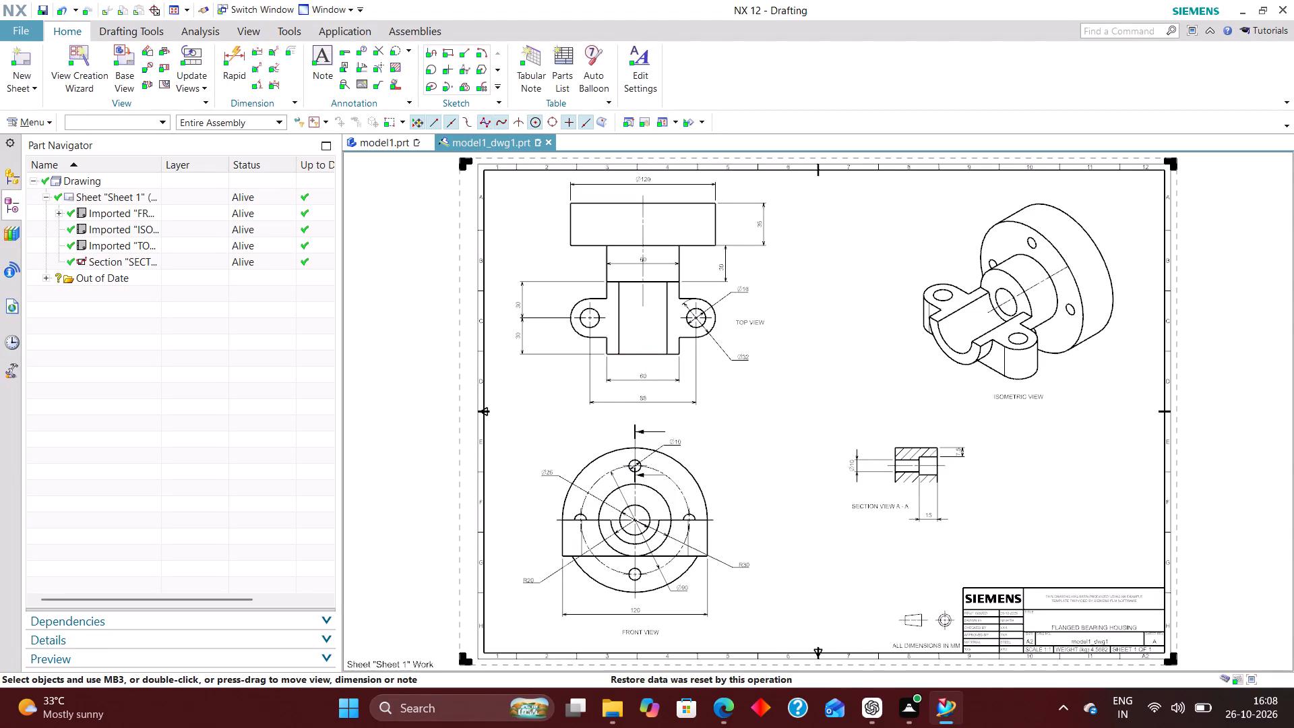
Hide all layers in the ISOMETRIC VIEW except layers 2, 223, 224, 225, 226 and 256.
scroll(637, 328, "up", 5)
scroll(611, 340, "down", 5)
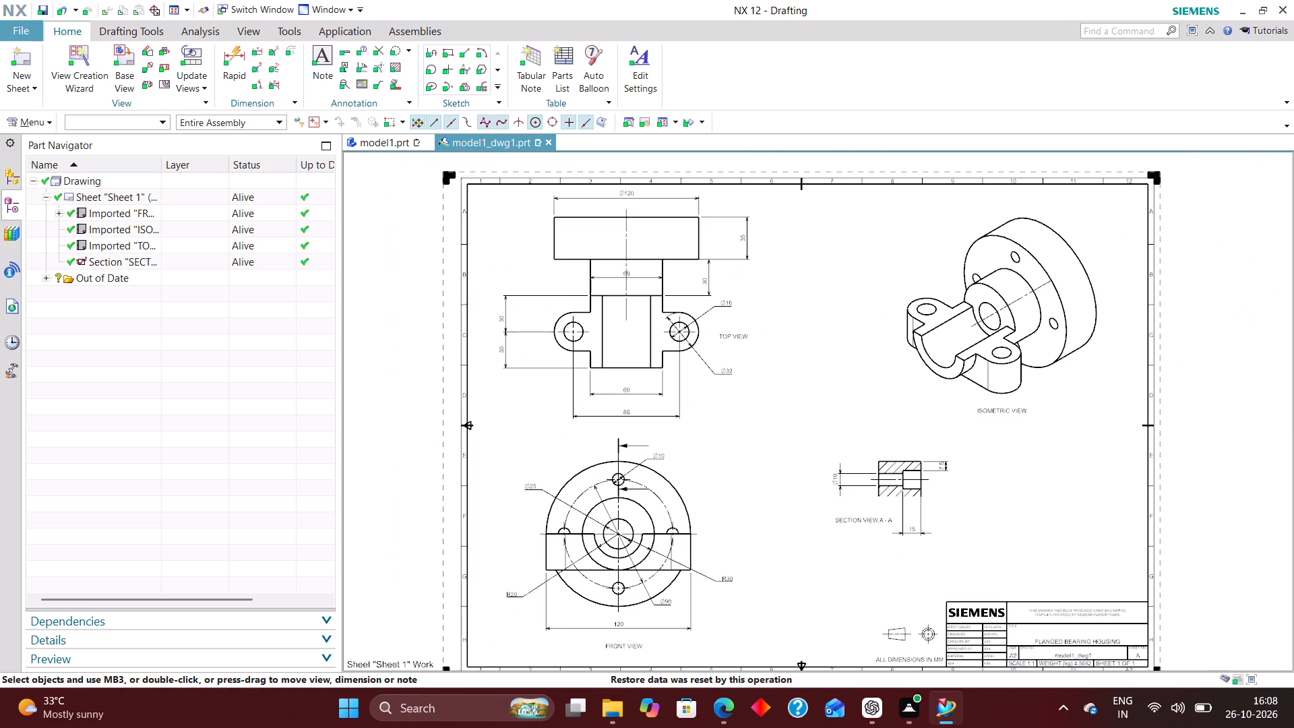
left_click(37, 123)
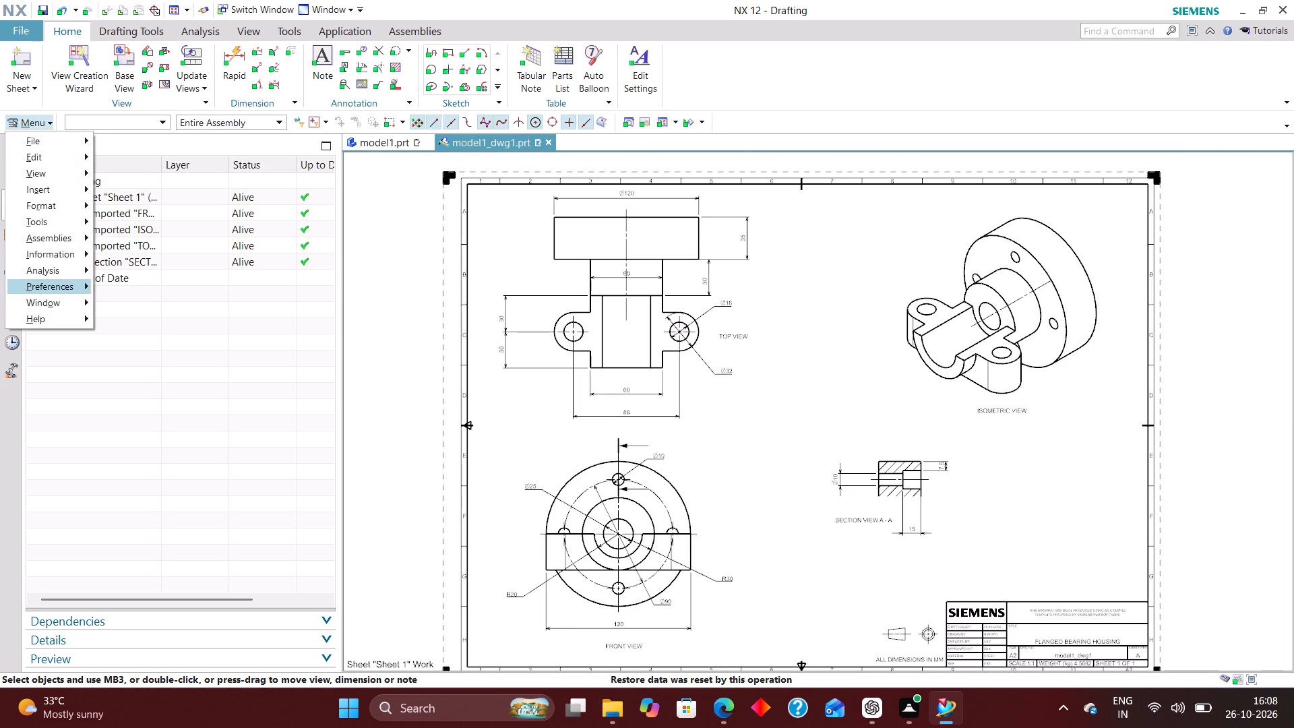
left_click(67, 207)
left_click(188, 222)
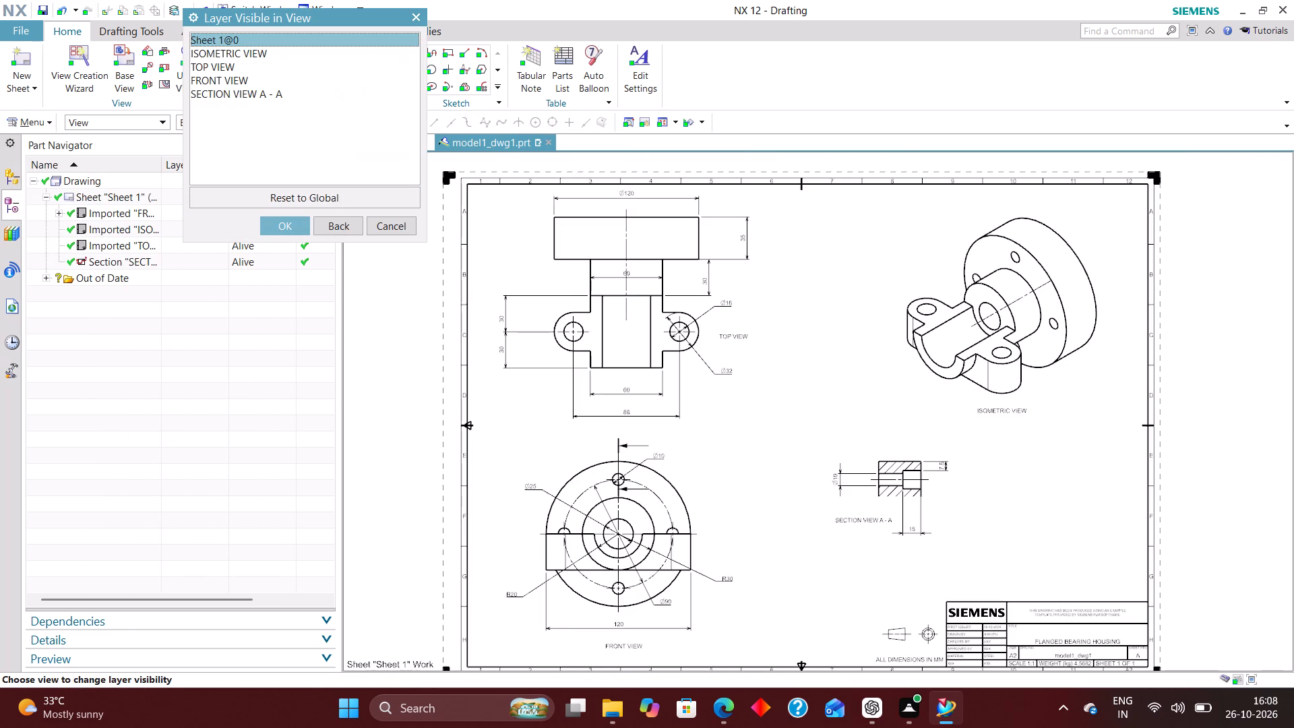
left_click(240, 51)
left_click(286, 226)
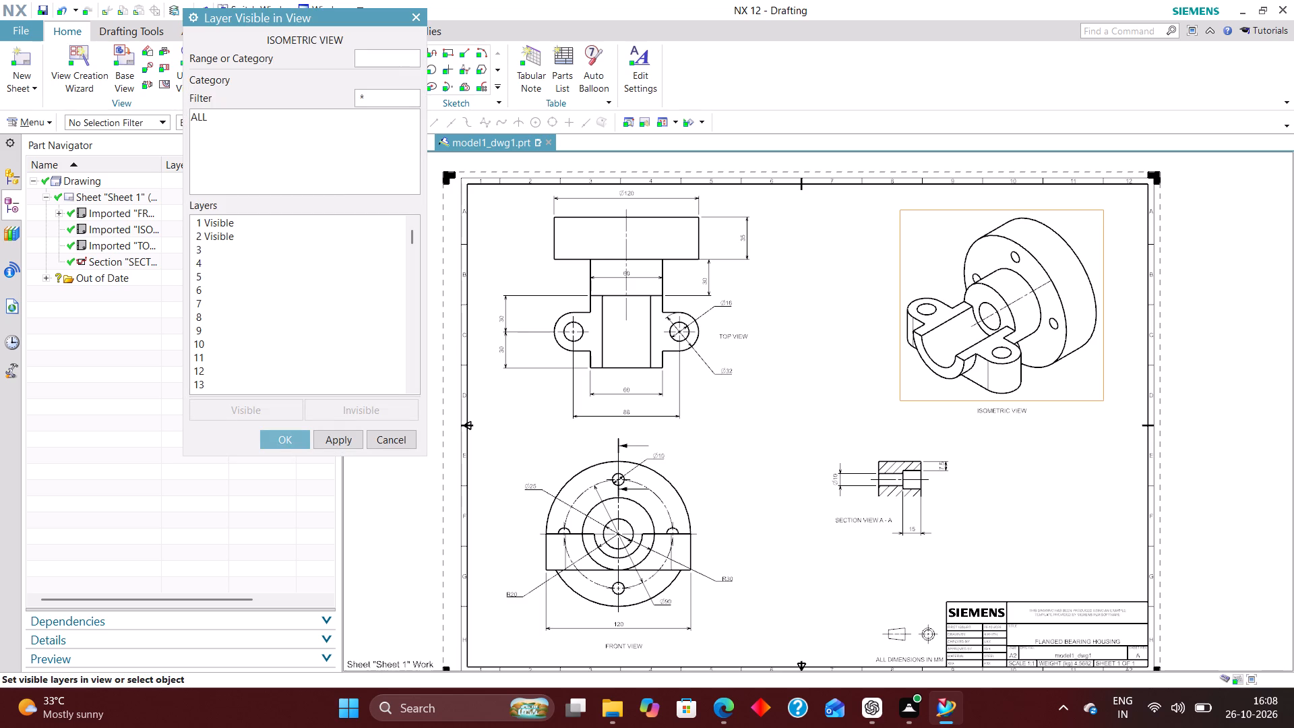
left_click(199, 113)
left_click(364, 406)
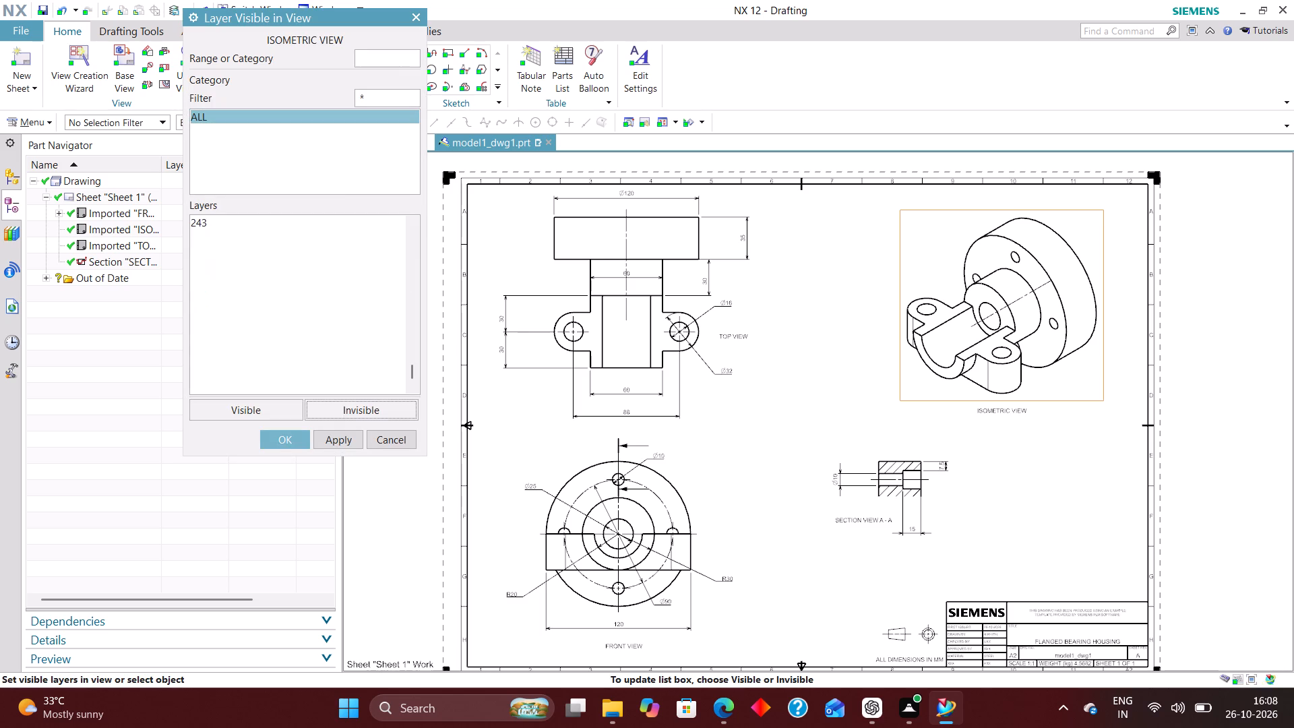
left_click(381, 52)
key("2")
key("Return")
type("223")
key("Return")
type("224")
key("Return")
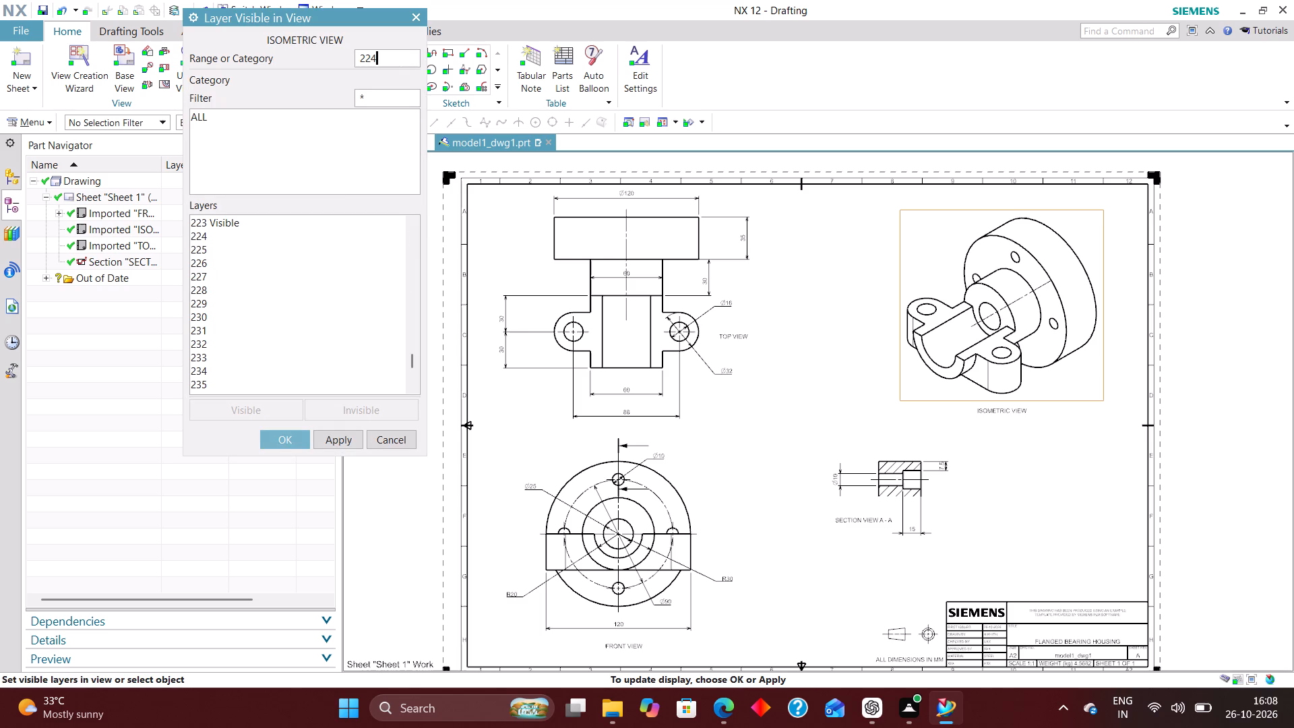
type("225")
key("Return")
type("226")
key("Return")
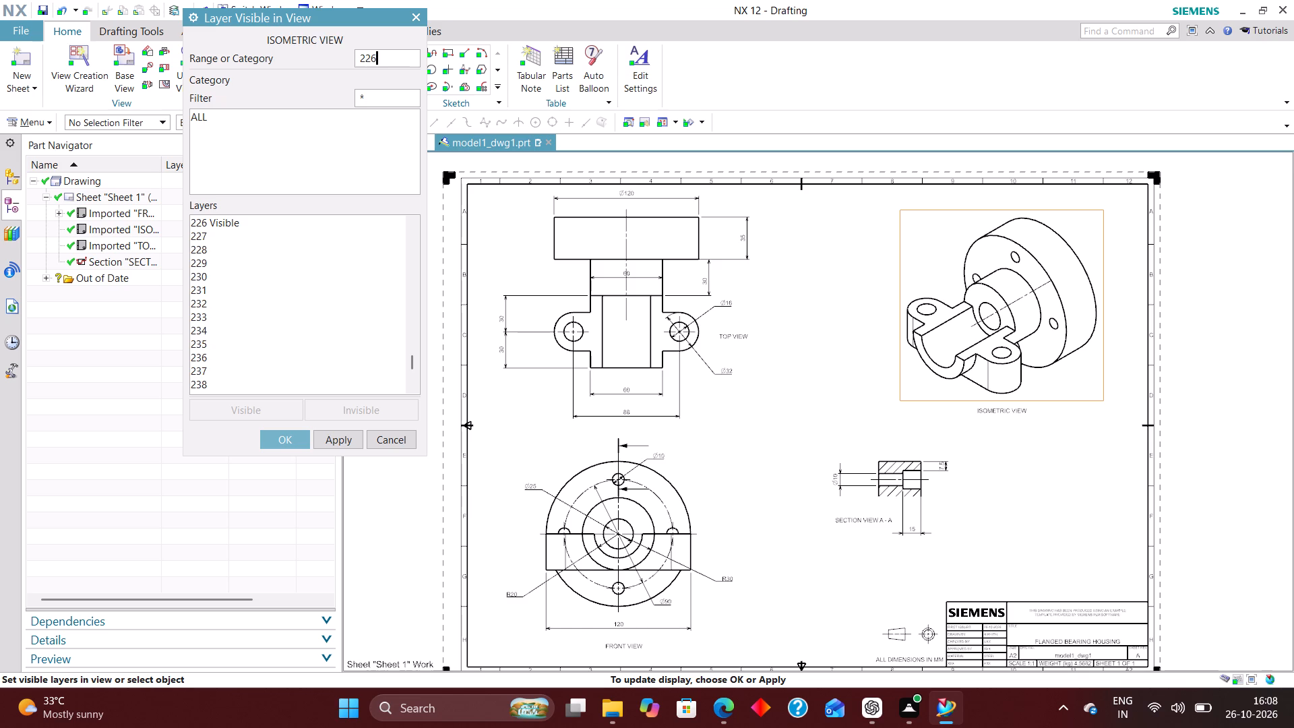
type("256")
key("Return")
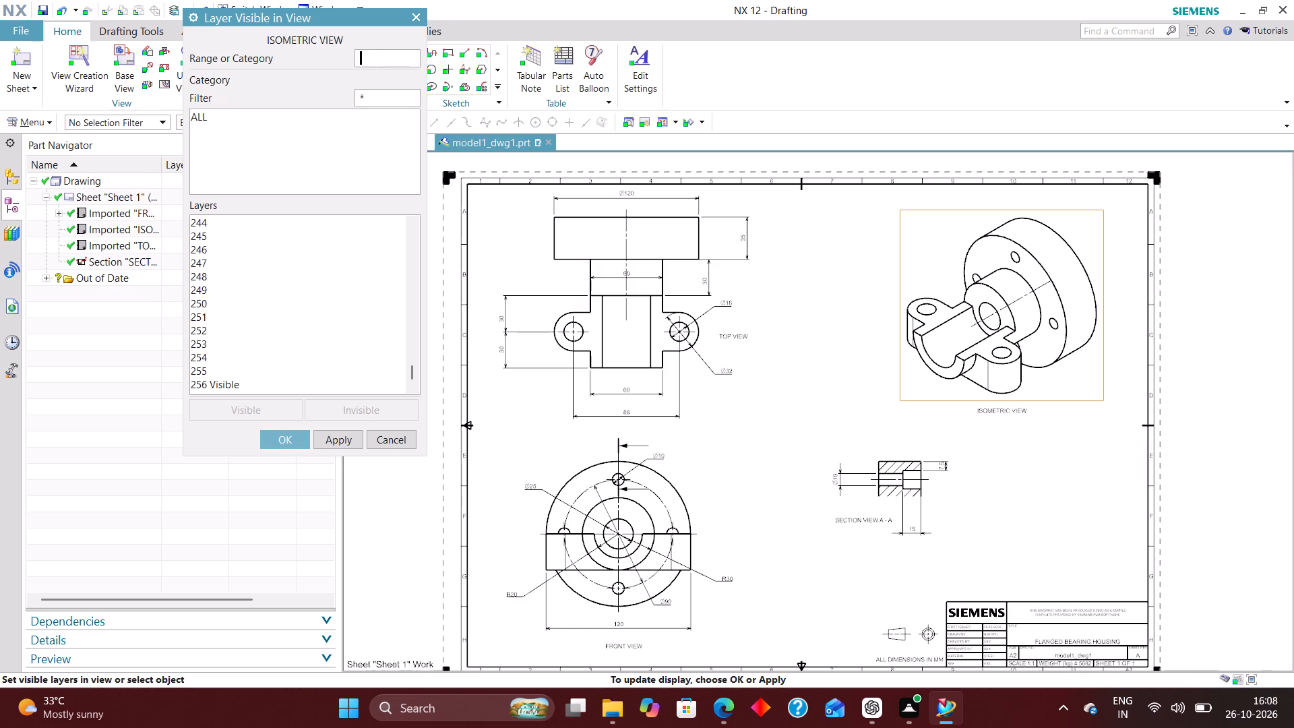
left_click(302, 442)
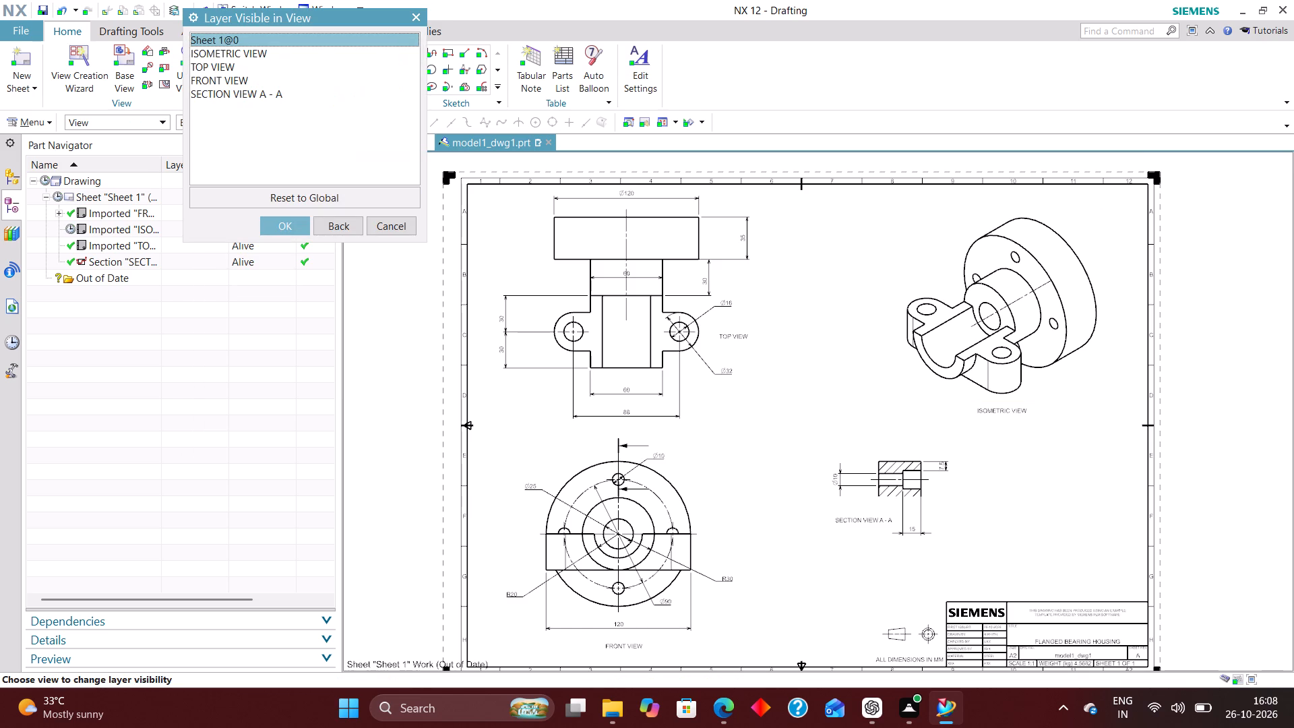
Hide all layers in the TOP VIEW except layers 2, 22, 223, 224, 225, 226 and 256.
left_click(221, 63)
left_click(284, 224)
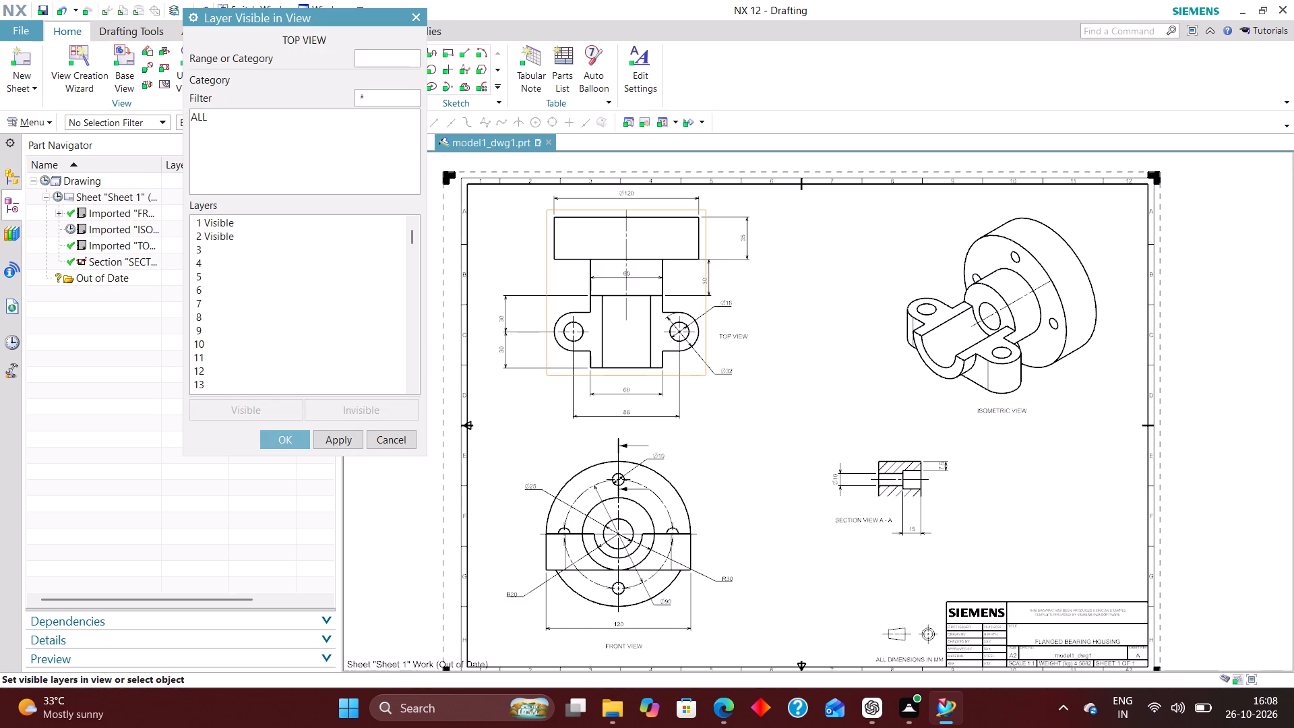
left_click(201, 115)
left_click(386, 406)
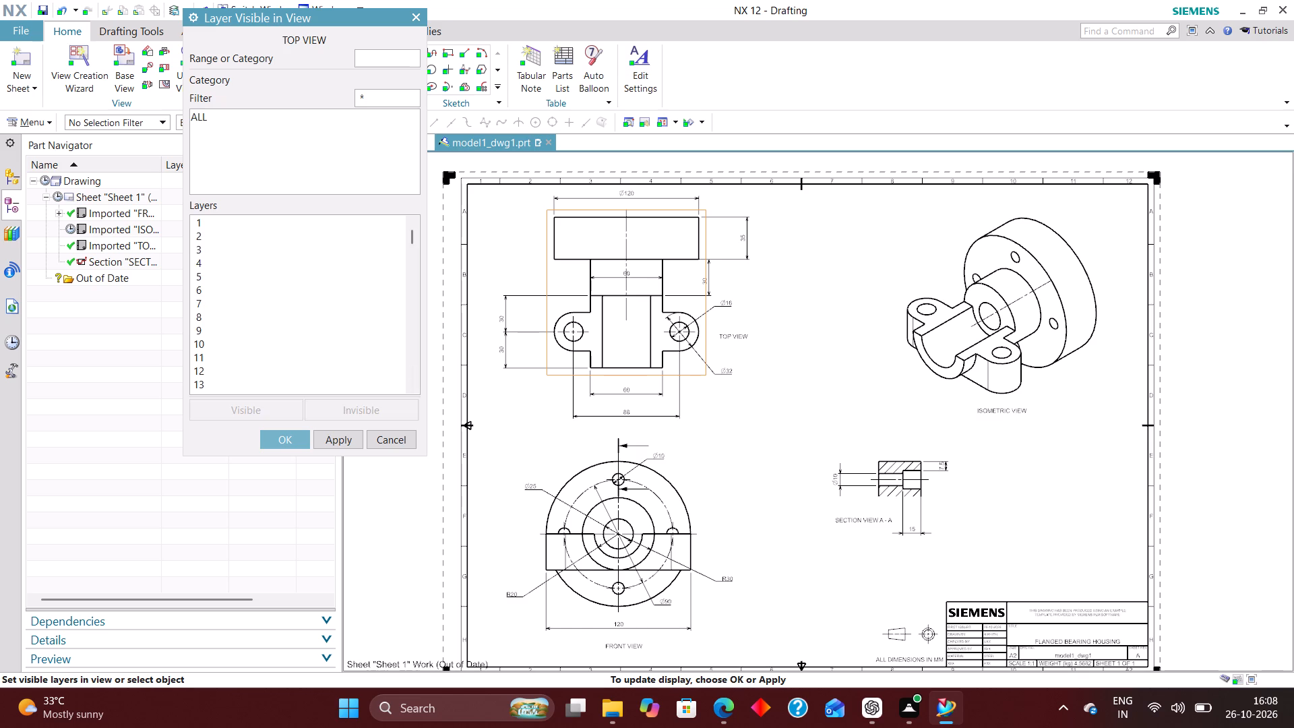
left_click(382, 61)
type("22")
key("Return")
type("22")
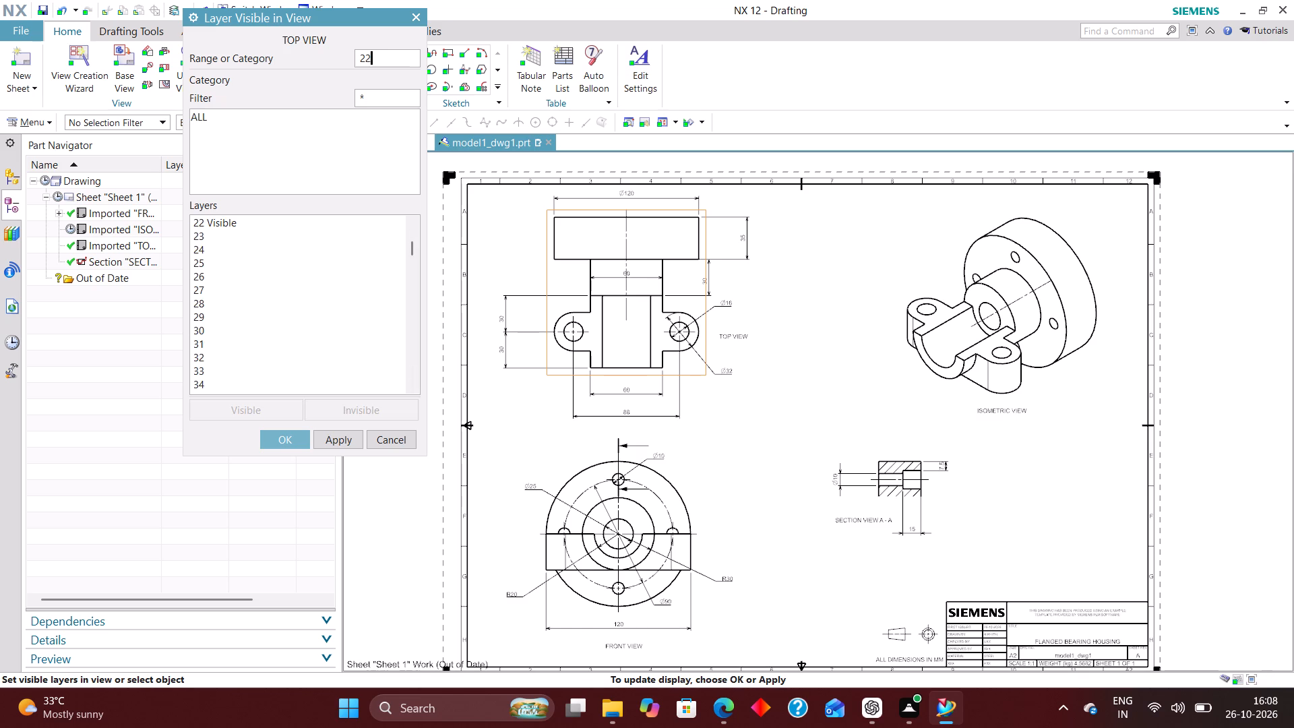
key("BackSpace")
key("Return")
type("223")
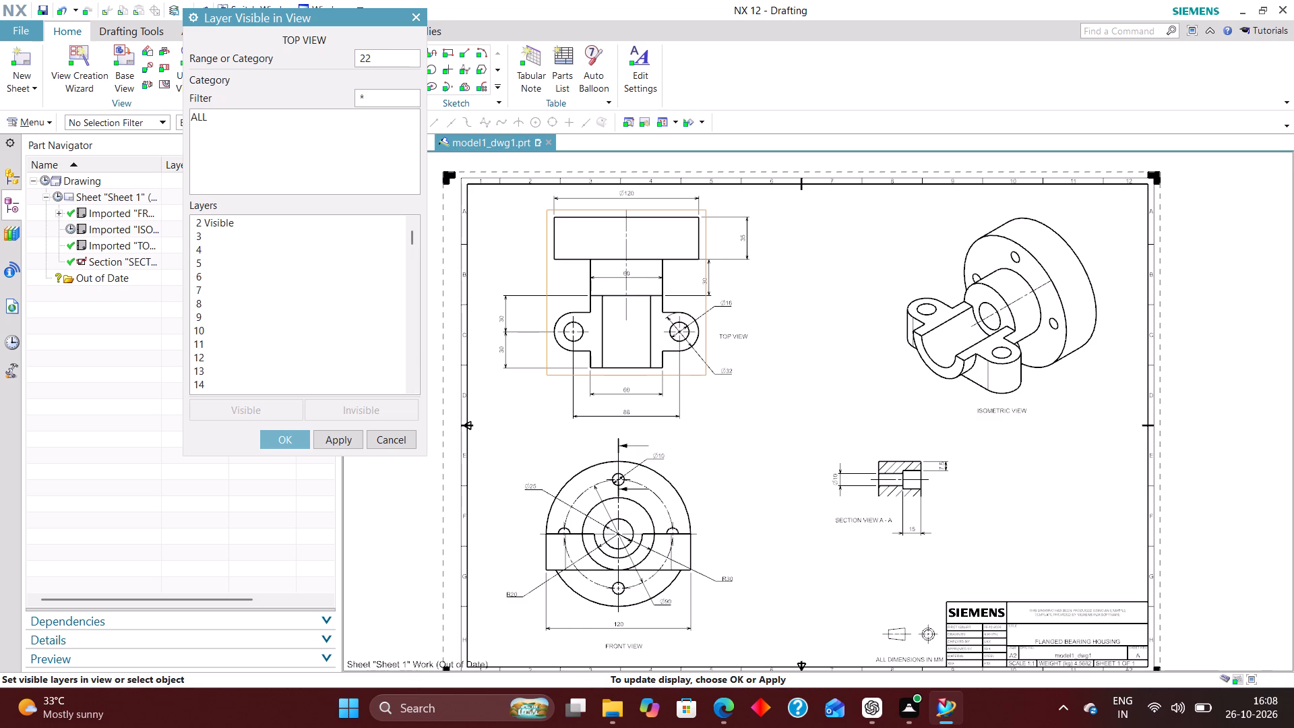
key("Return")
type("222")
key("BackSpace")
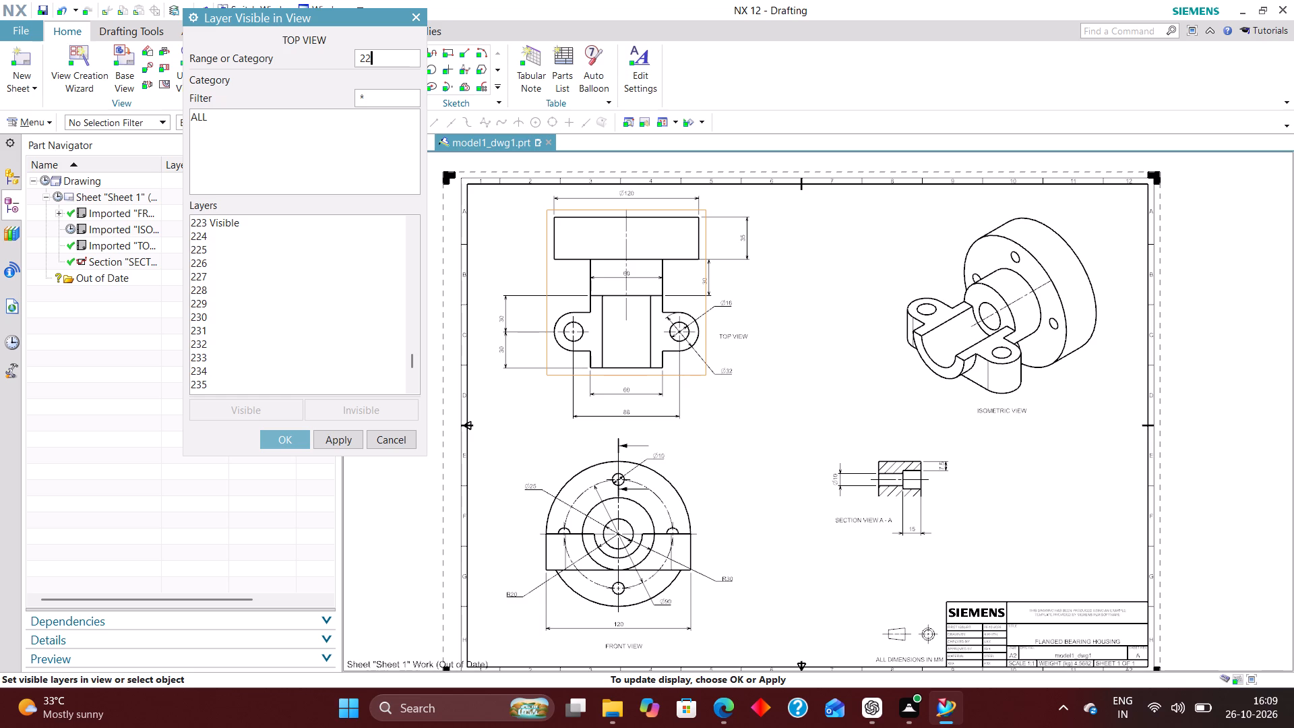
key("4")
key("Return")
type("225")
key("Return")
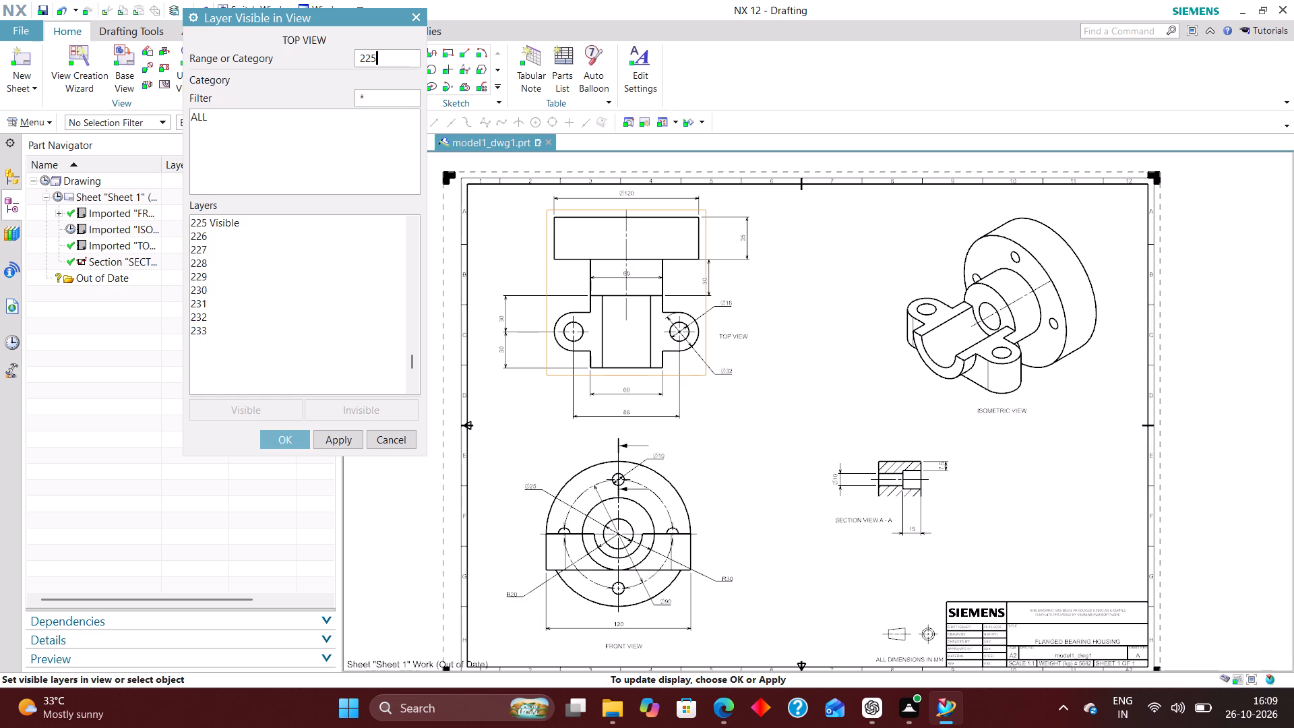
type("226")
key("Return")
type("256")
key("Return")
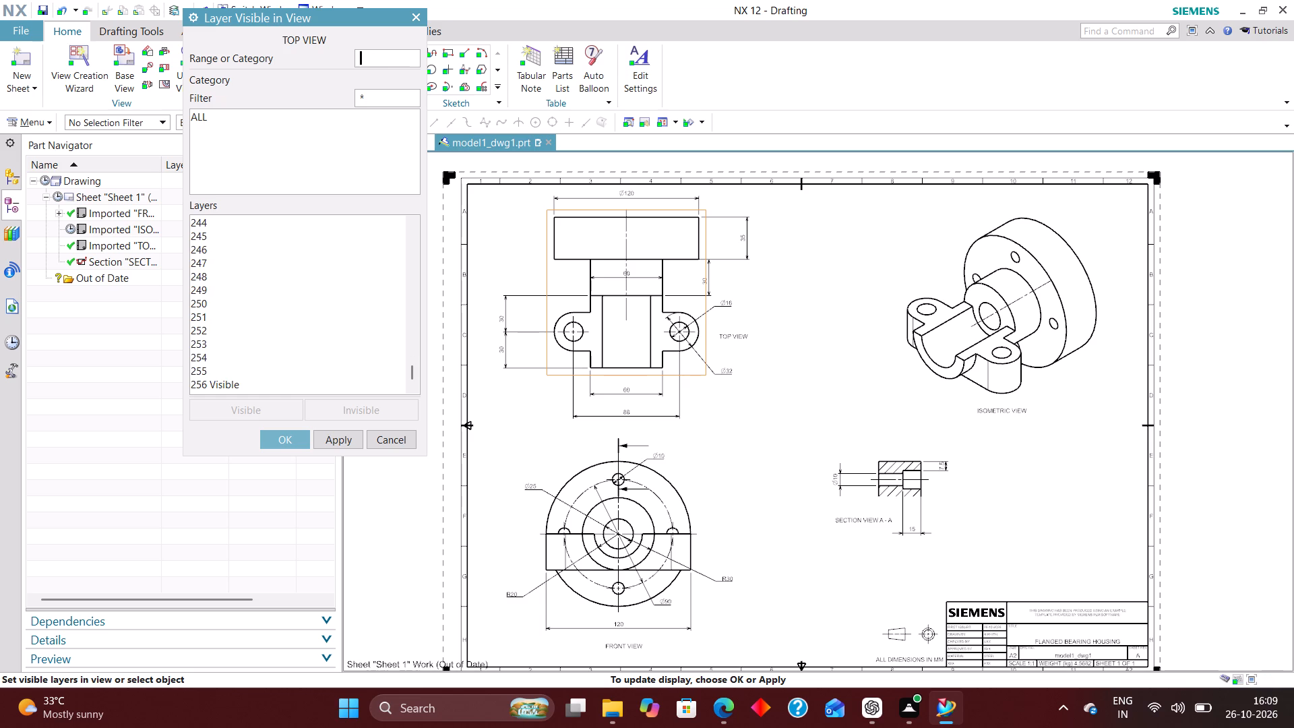
left_click(284, 436)
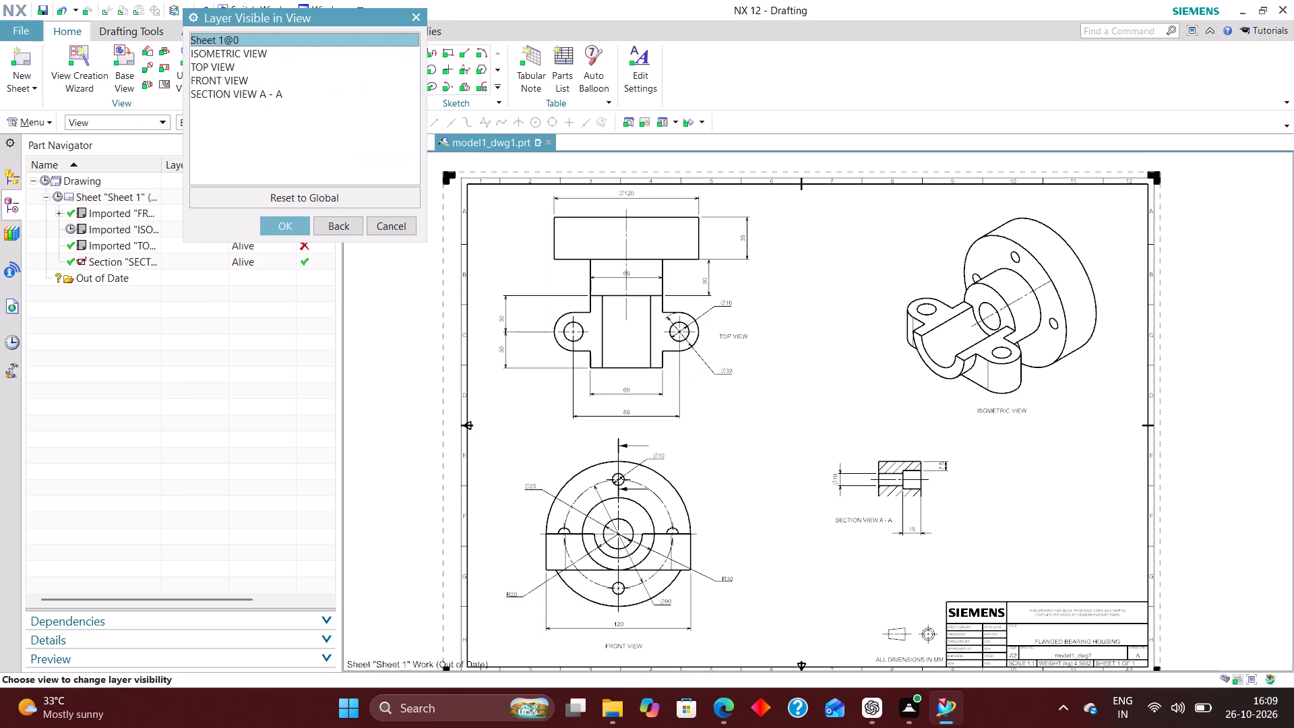
Hide all layers in the FRONT VIEW except layers 2, 223, 224, 225, 226 and 256.
left_click(244, 83)
left_click(268, 222)
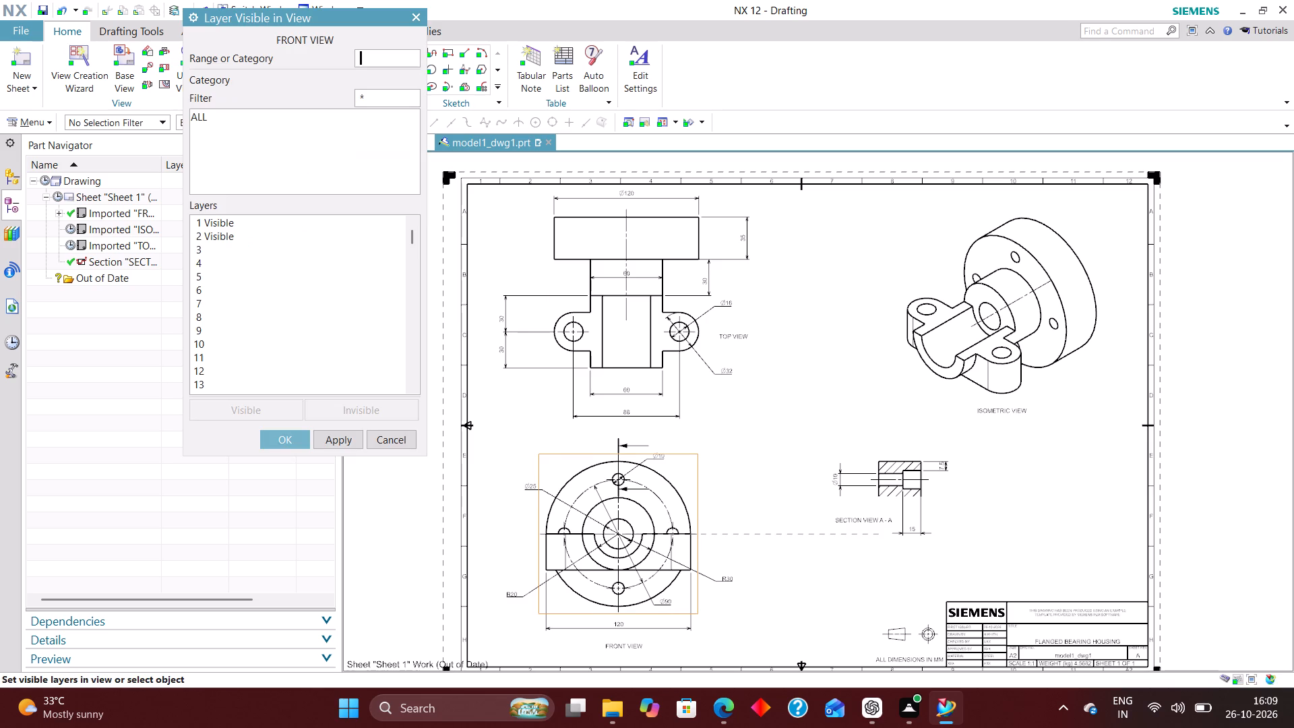
left_click(199, 123)
left_click(363, 400)
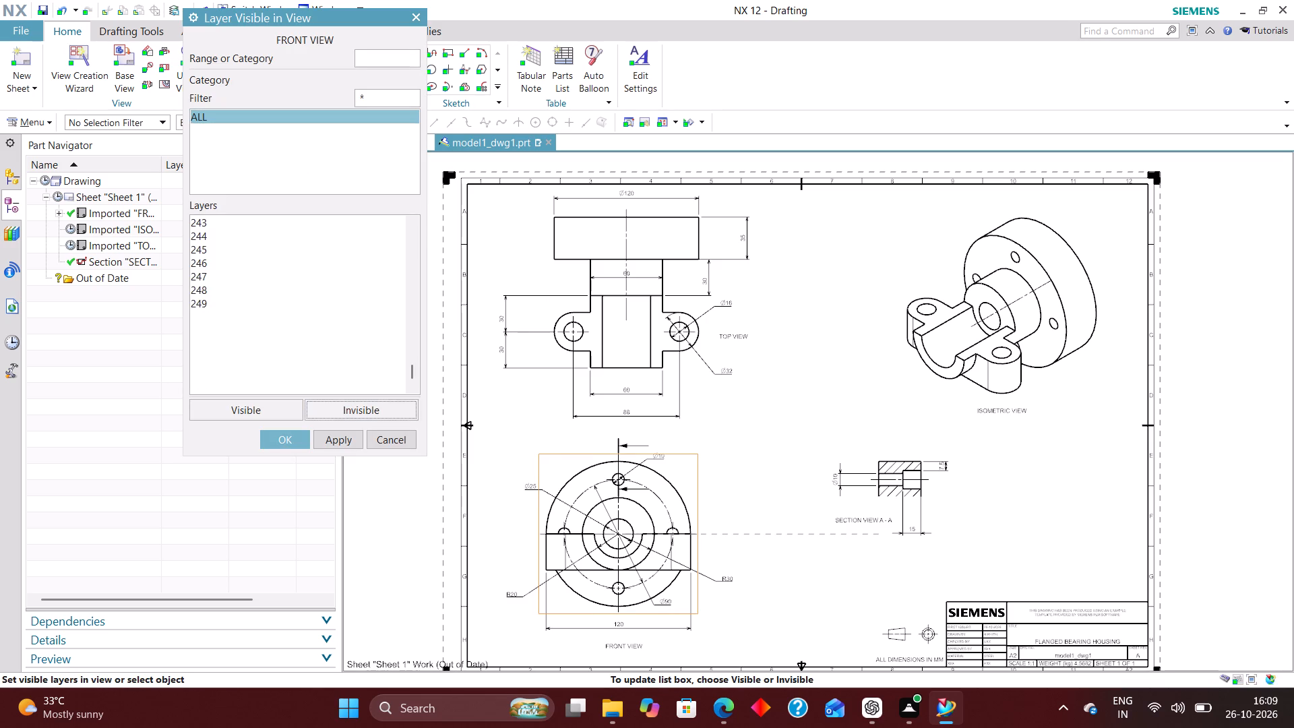
left_click(390, 60)
key("2")
key("Return")
type("223")
key("Return")
type("224")
key("Return")
type("225")
key("Return")
type("226")
key("Return")
type("256")
key("Return")
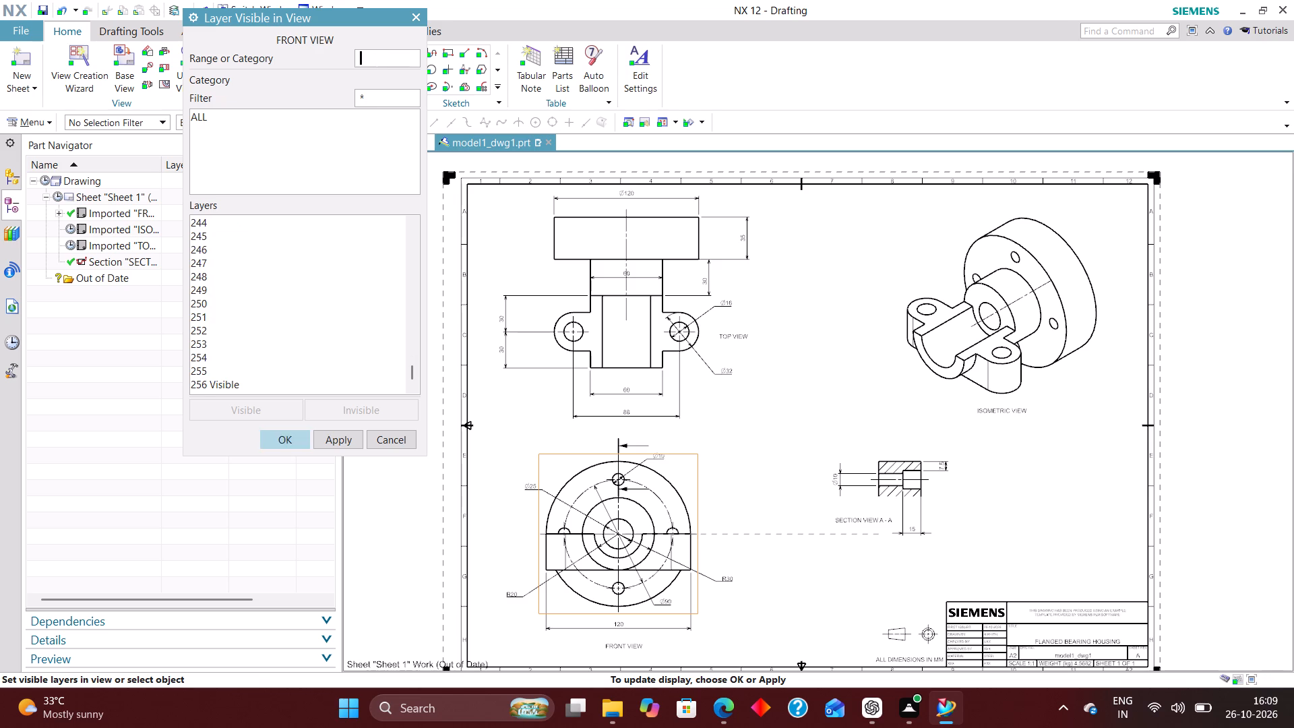
left_click(287, 435)
Hide all layers in SECTION VIEW A - A except layers 2, 223, 224, 225, 226 and 256, and leave the layer visibility command.
left_click(238, 96)
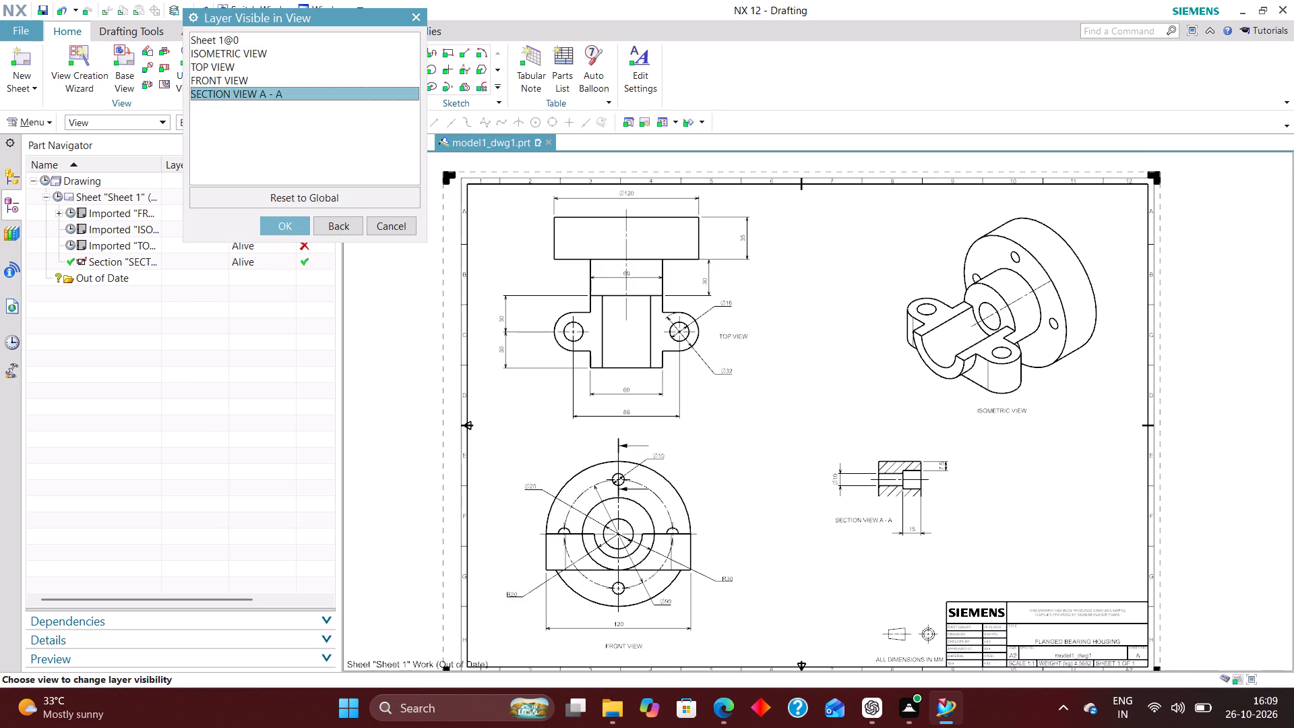
left_click(289, 233)
left_click(199, 121)
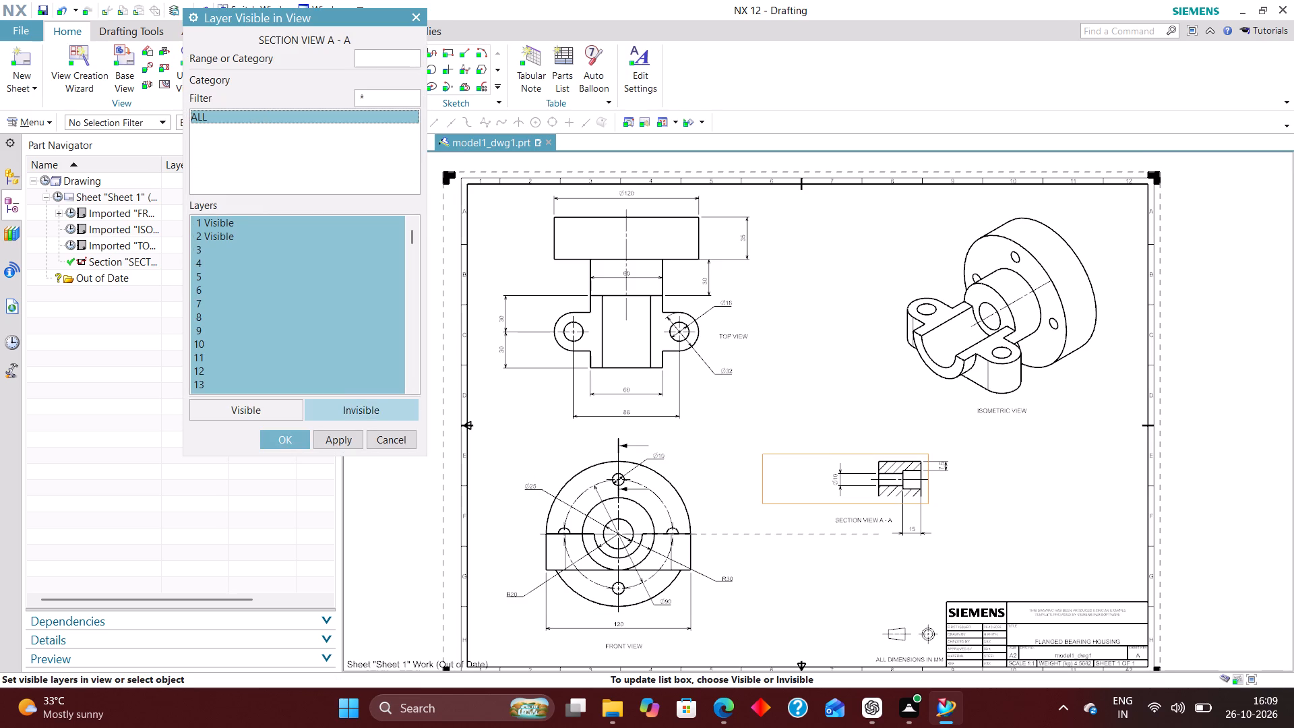
left_click(367, 414)
left_click(380, 53)
key("2")
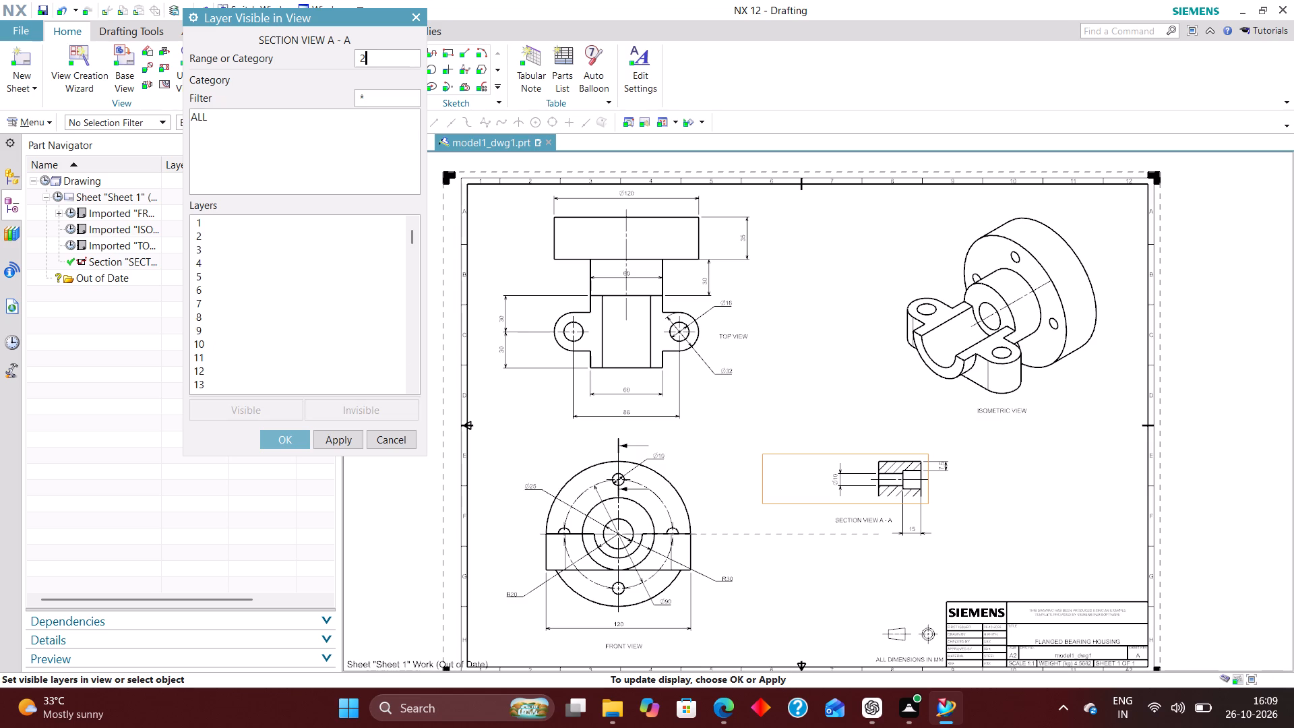
key("Return")
type("223")
key("Return")
type("224")
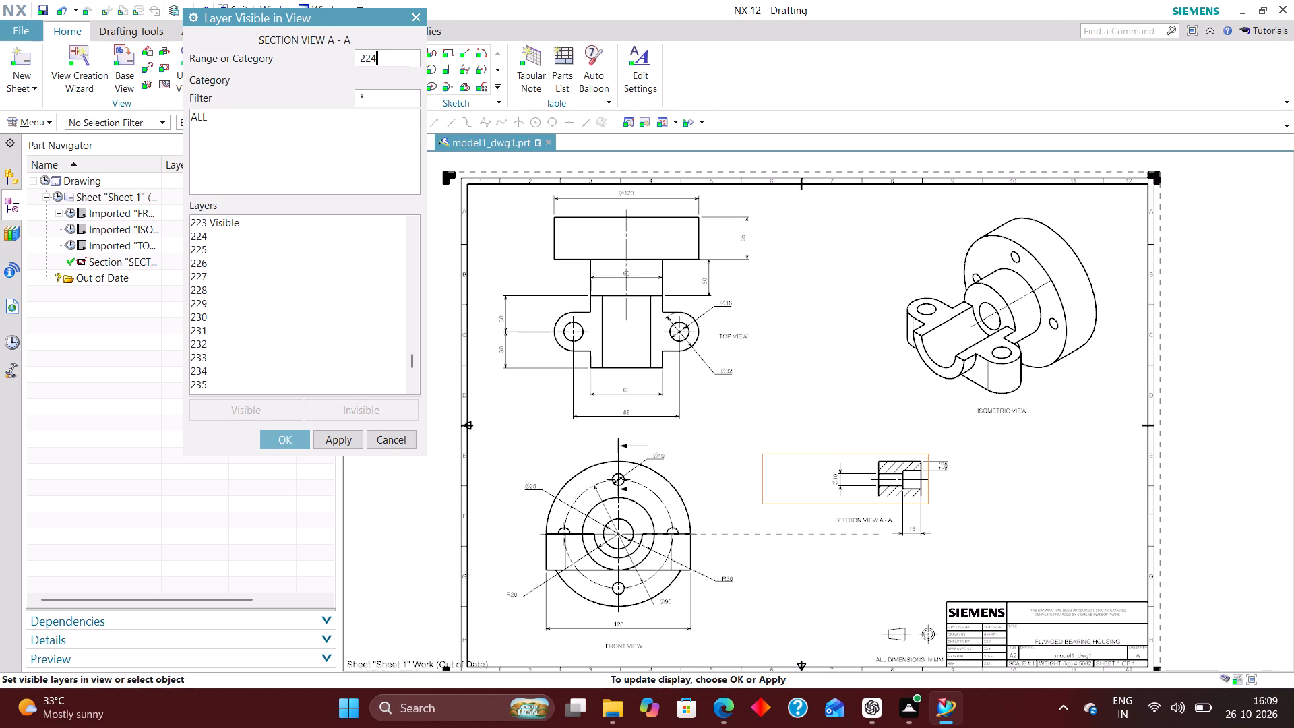
key("Return")
type("225")
key("Return")
type("226")
key("Return")
type("256")
key("Return")
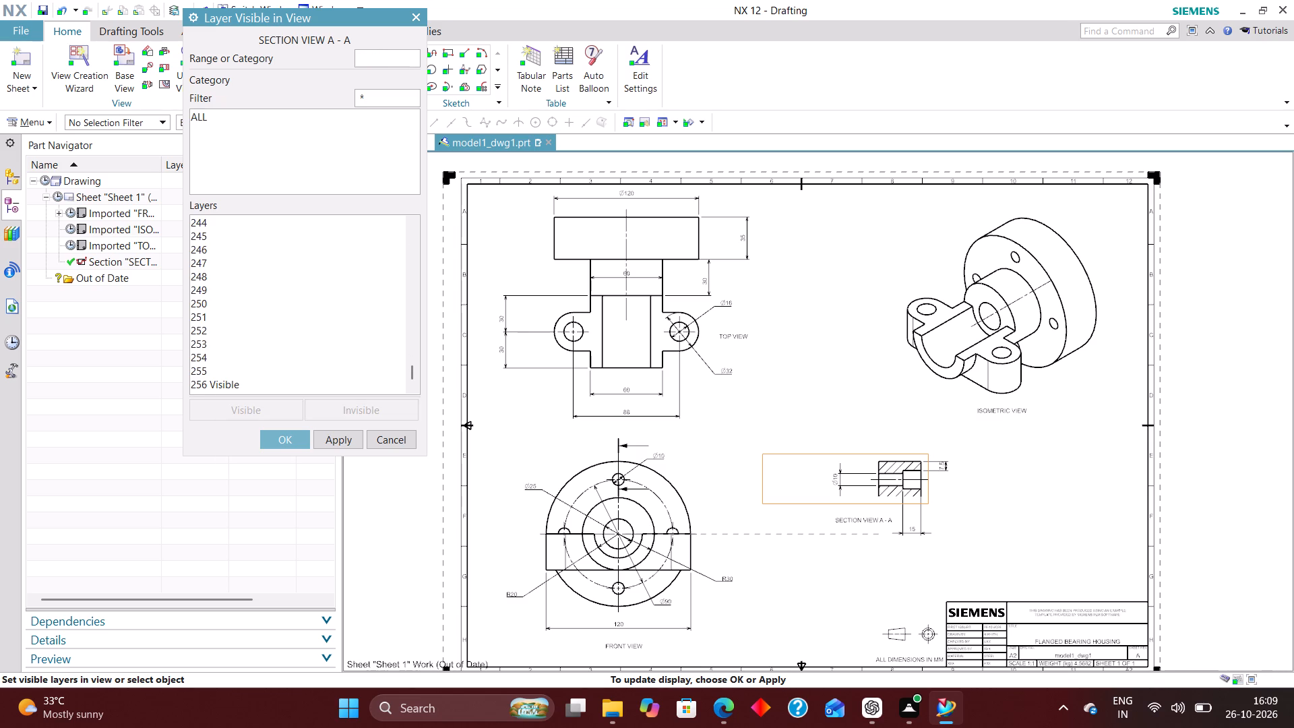
left_click(293, 443)
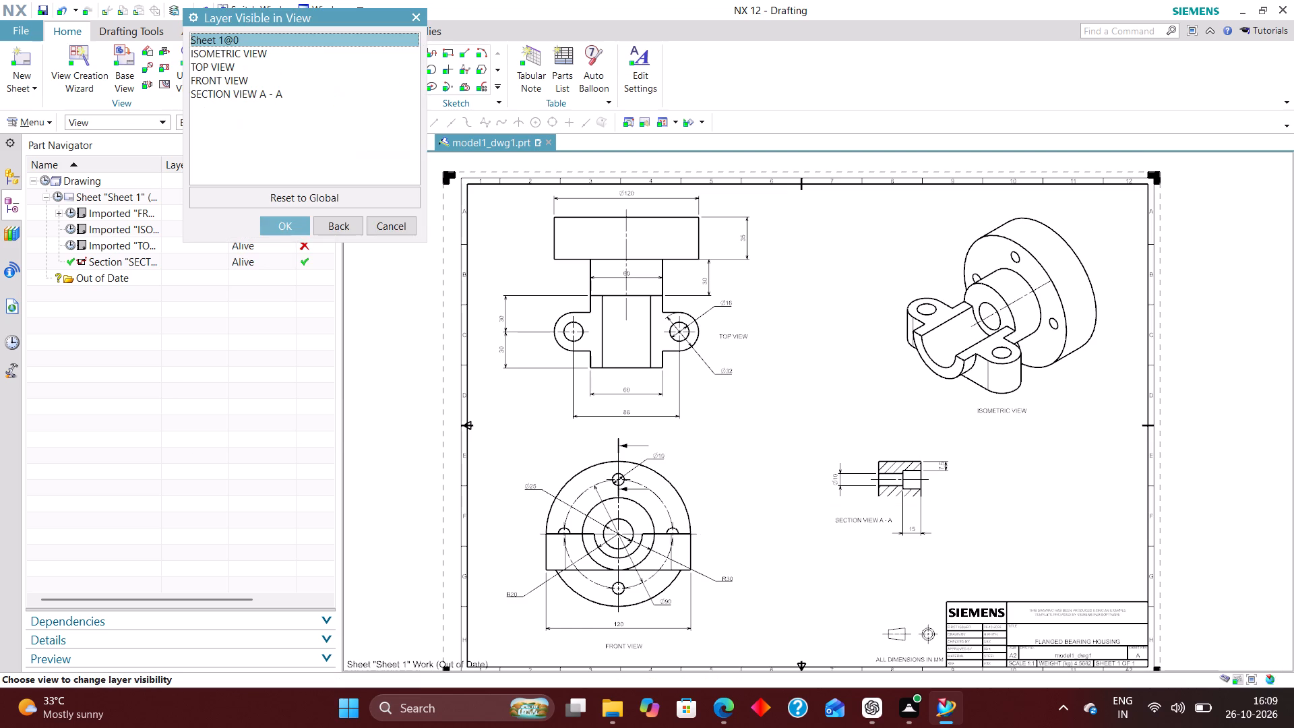
left_click(408, 229)
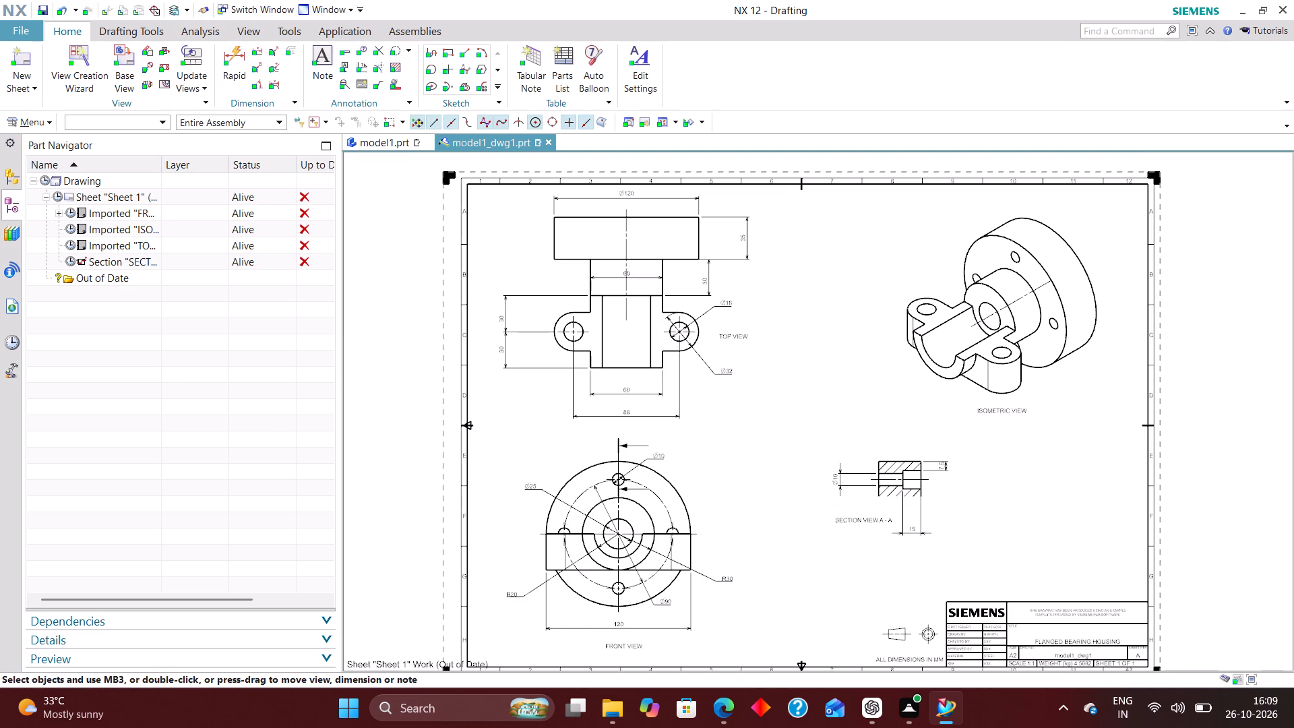
Update the out-of-date drawing sheet and all its views.
left_click(42, 179)
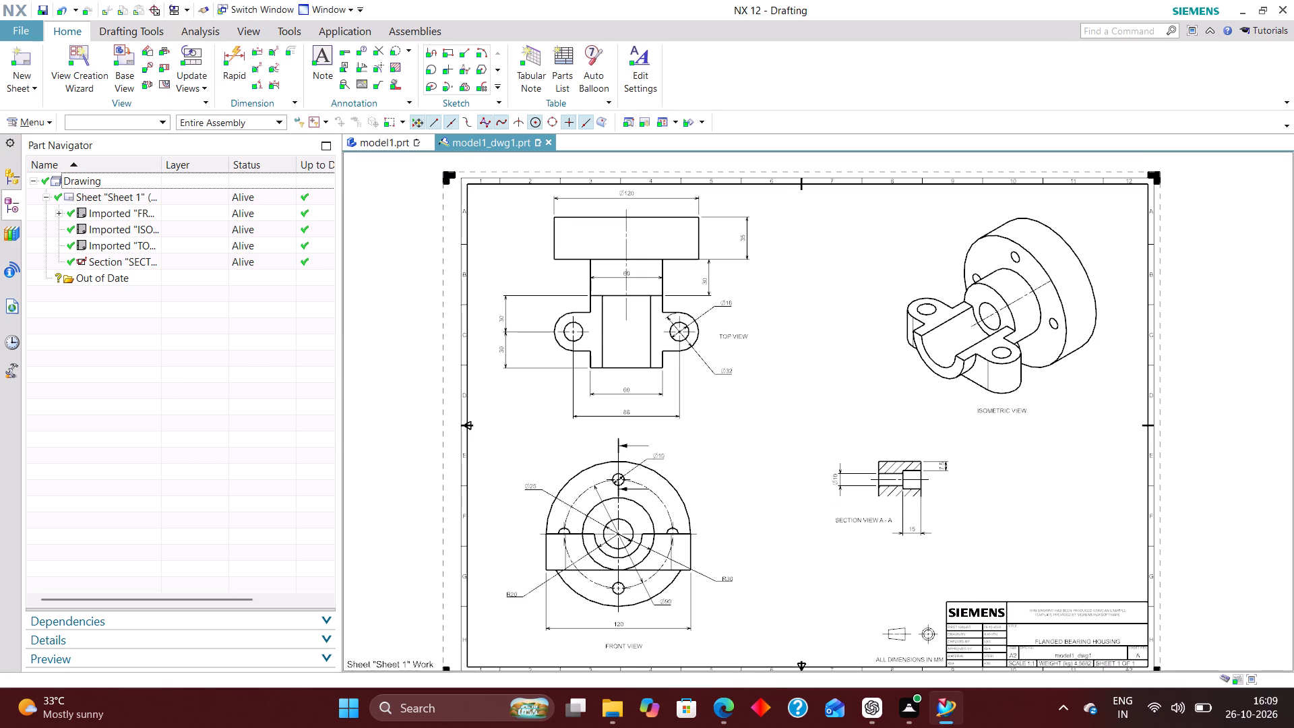
Examine the sheet's views and title block up close and check the drawing's layer settings.
right_click_drag(828, 286, 774, 345)
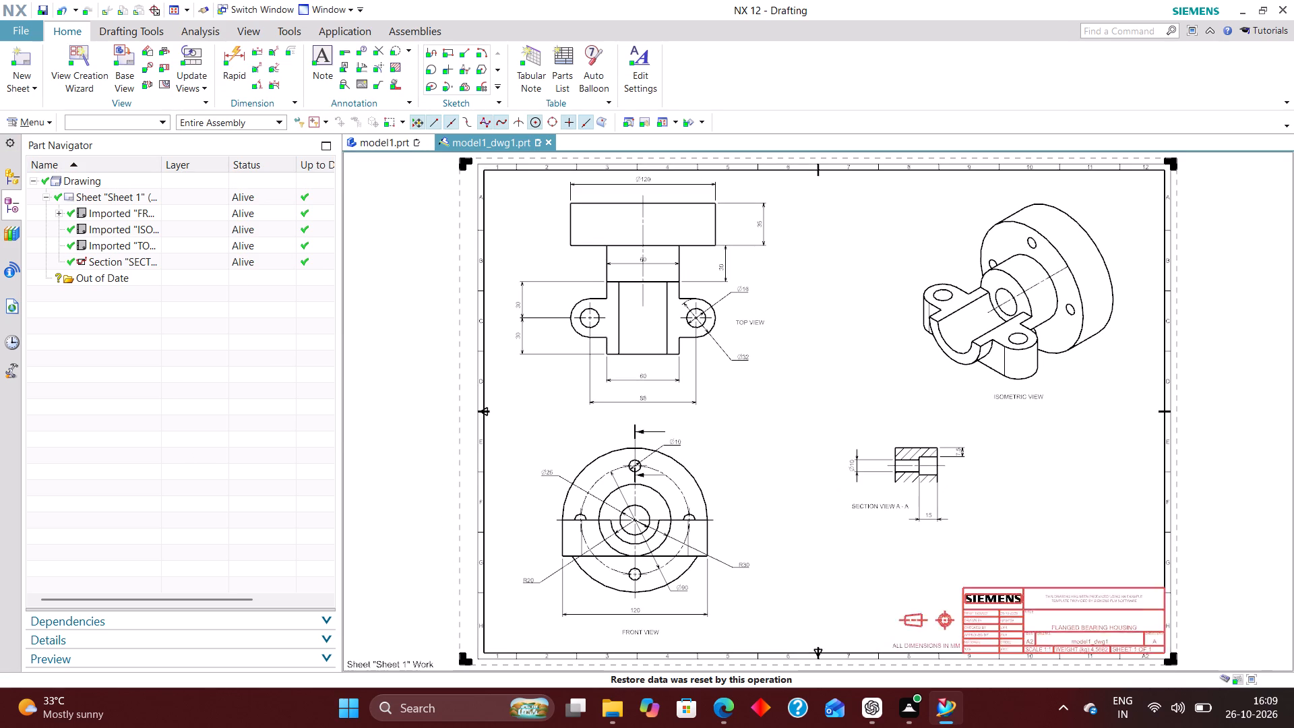
scroll(975, 645, "up", 7)
scroll(851, 495, "down", 6)
scroll(708, 400, "up", 1)
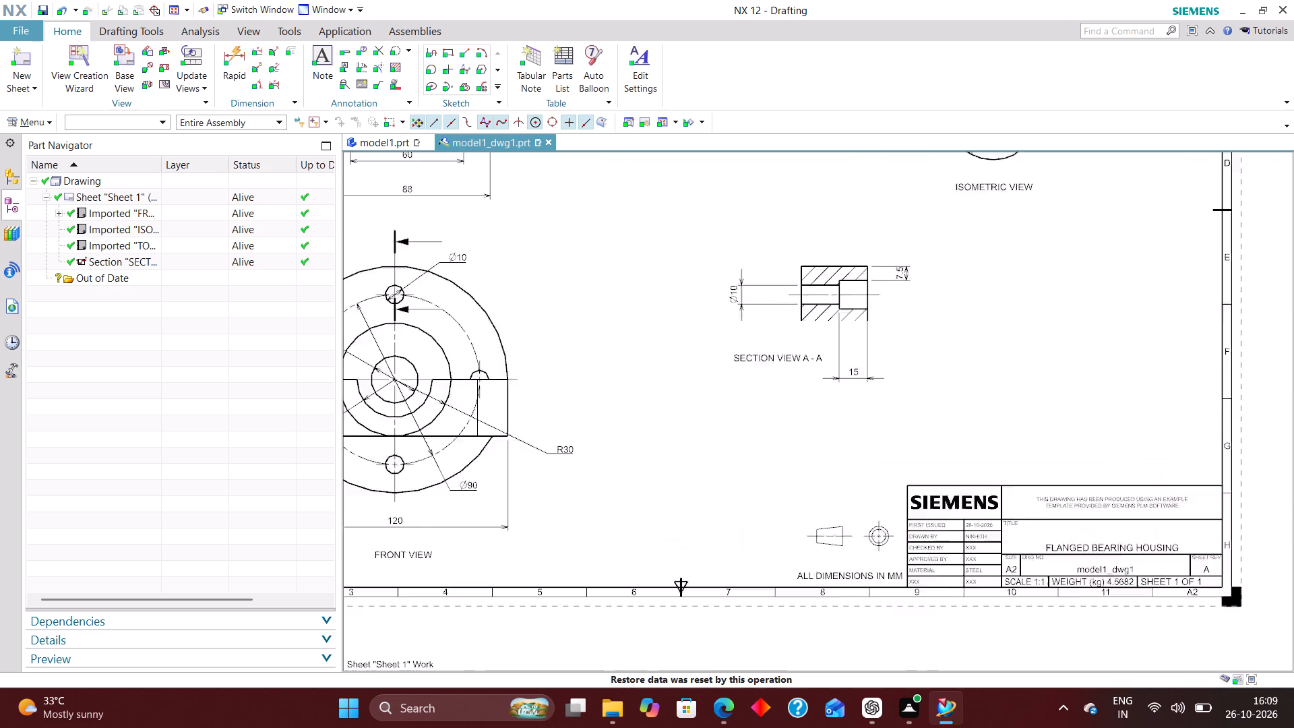
scroll(709, 399, "up", 1)
right_click_drag(663, 315, 582, 398)
right_click_drag(707, 436, 604, 499)
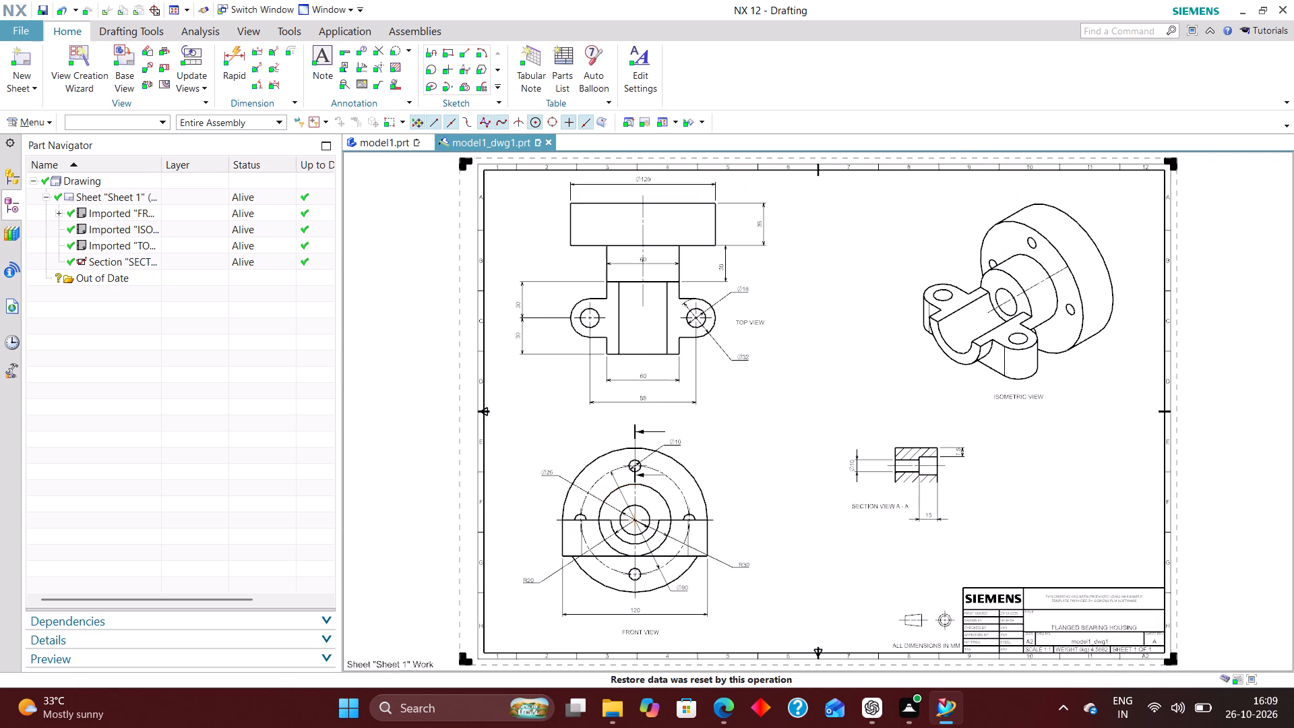
key("ctrl+l")
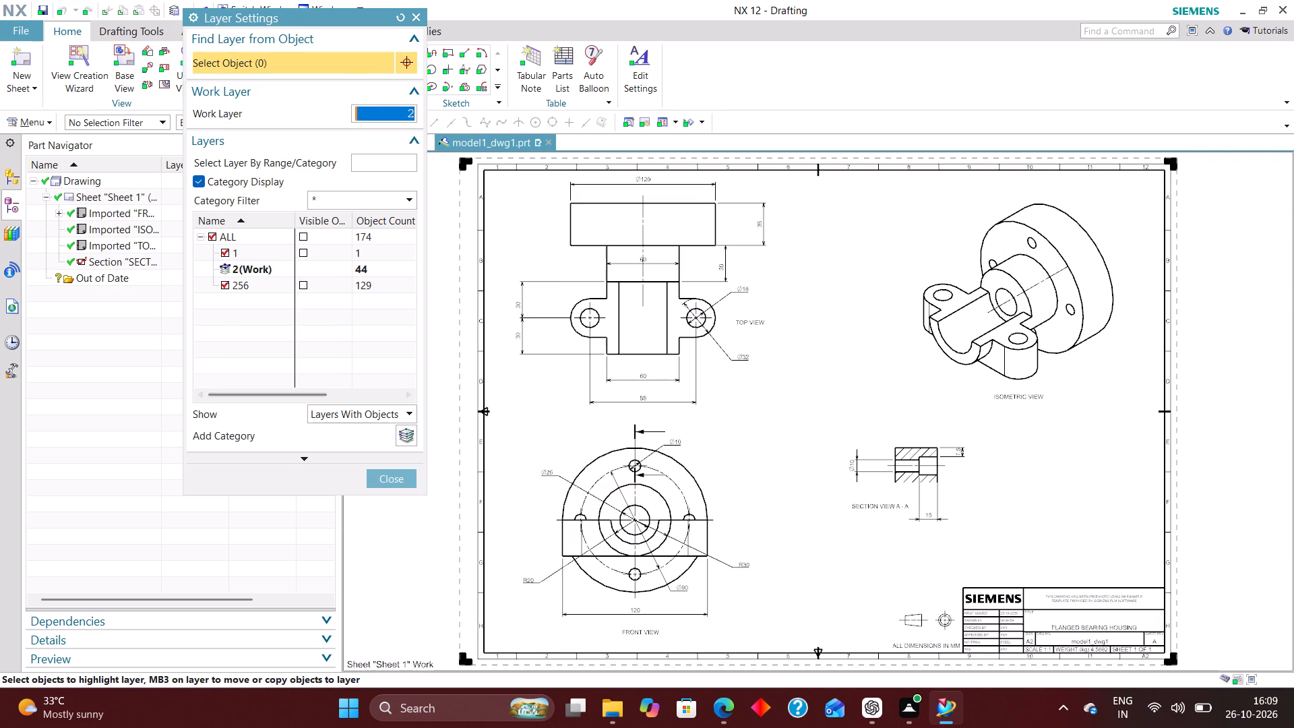
left_click(400, 483)
Select all dimensions on the sheet using the Dimension selection filter and move them to layer 223.
left_click(129, 131)
left_click(127, 123)
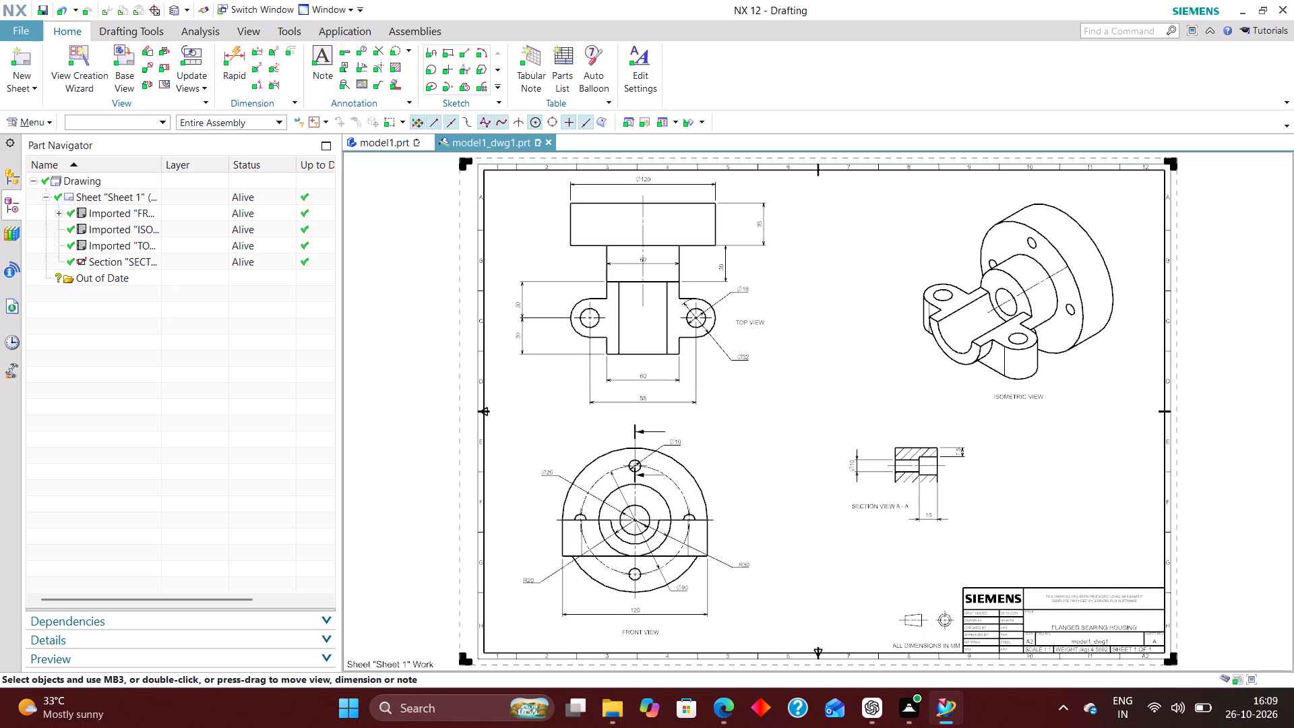
left_click(113, 177)
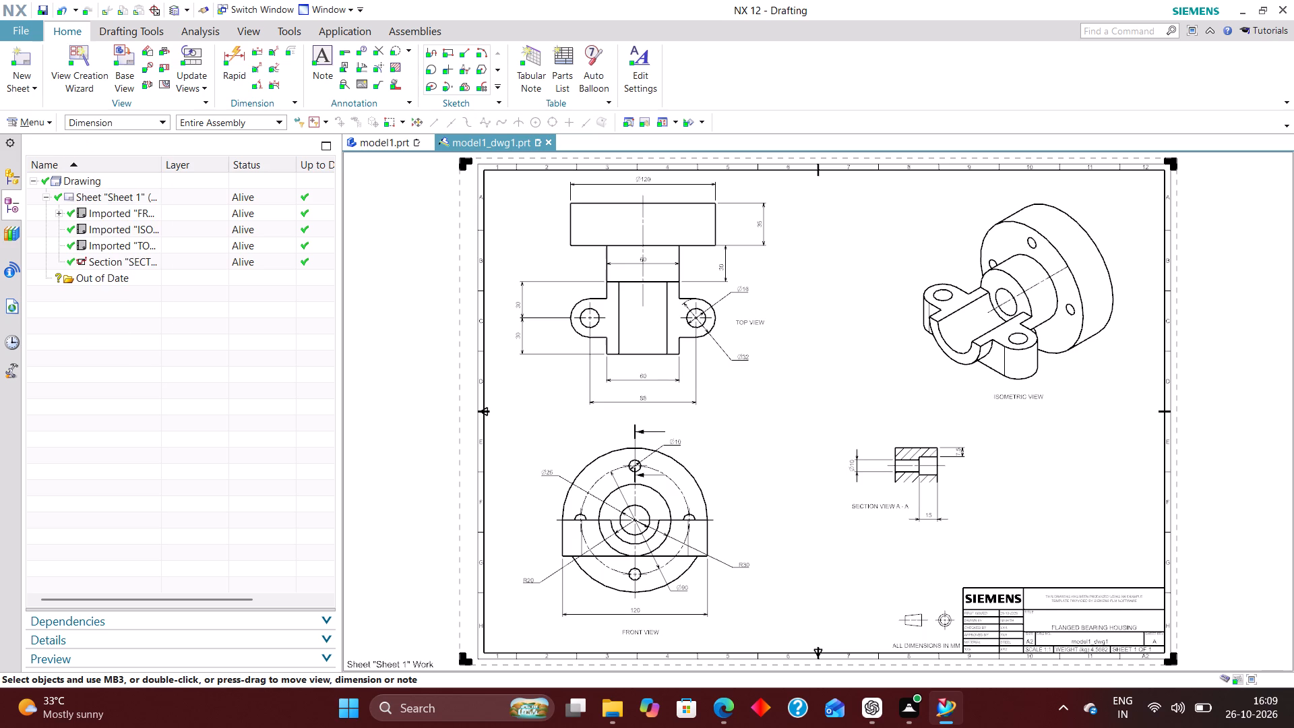
key("ctrl+a")
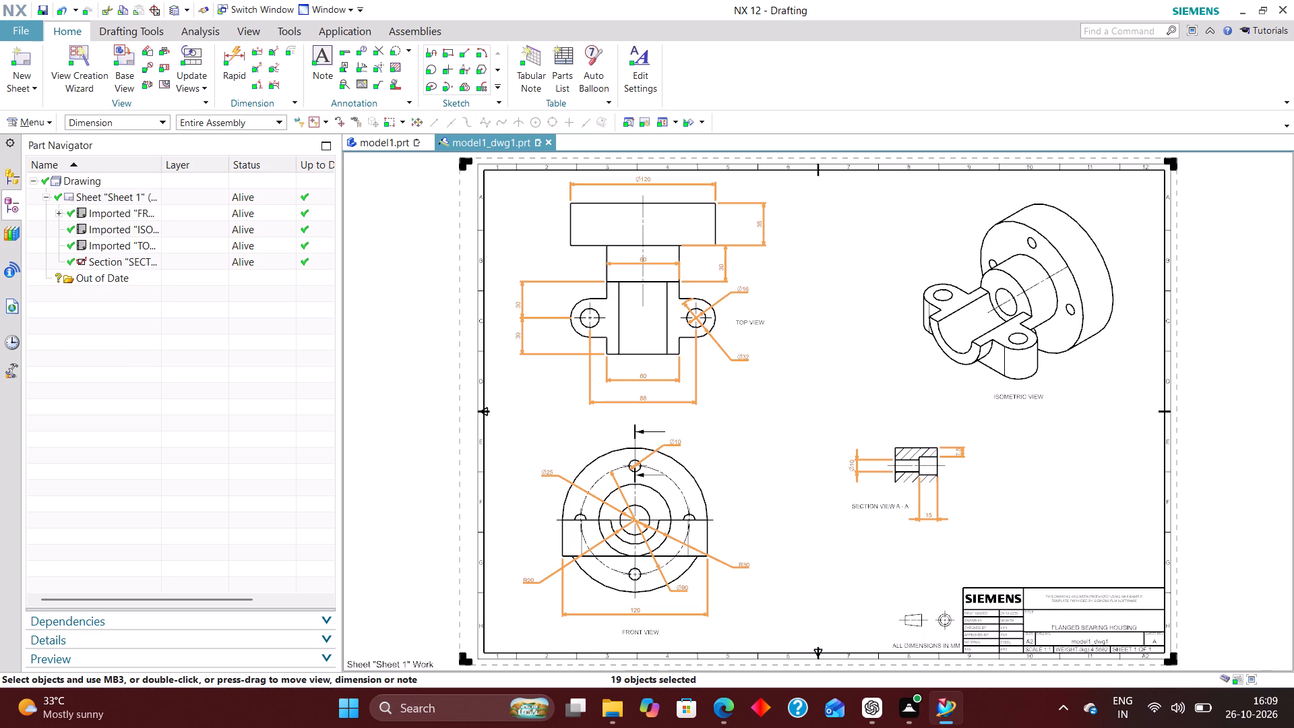
key("ctrl+j")
type("223")
key("Return")
right_click(956, 375)
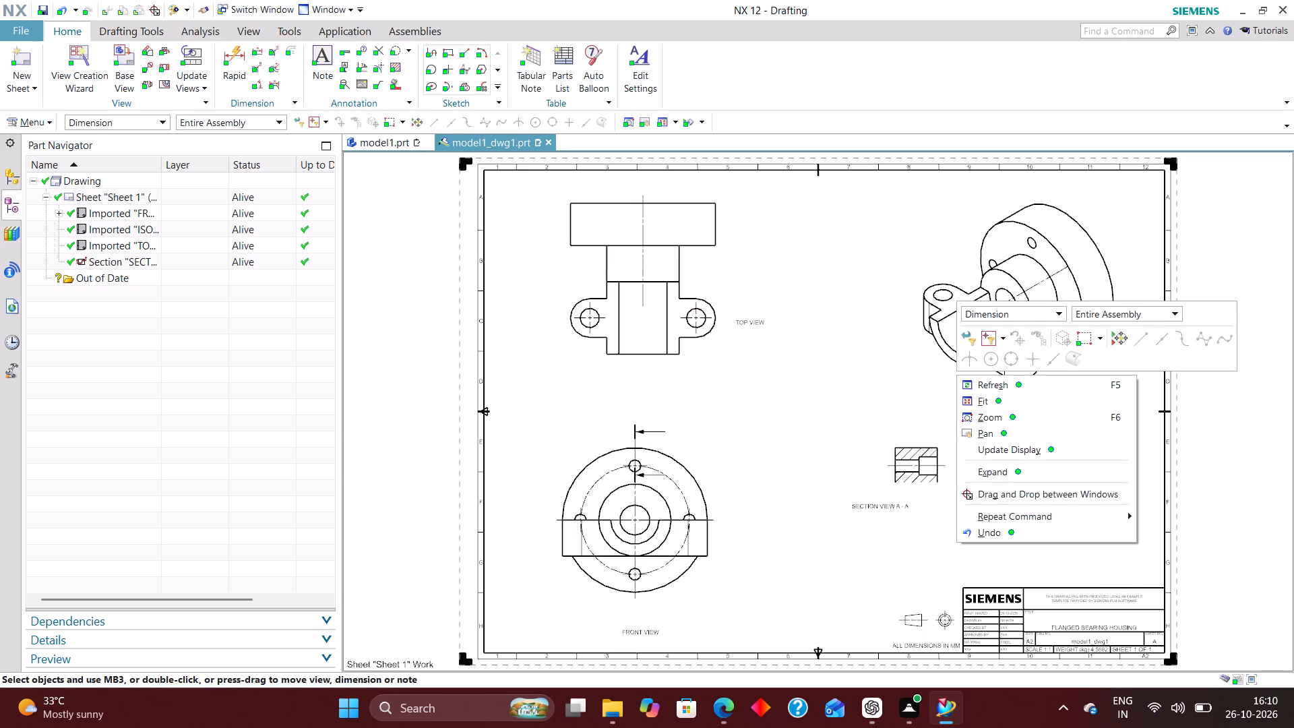
Select all notes on the sheet using the Note selection filter and move them to layer 224.
left_click(119, 119)
left_click(134, 126)
left_click(100, 229)
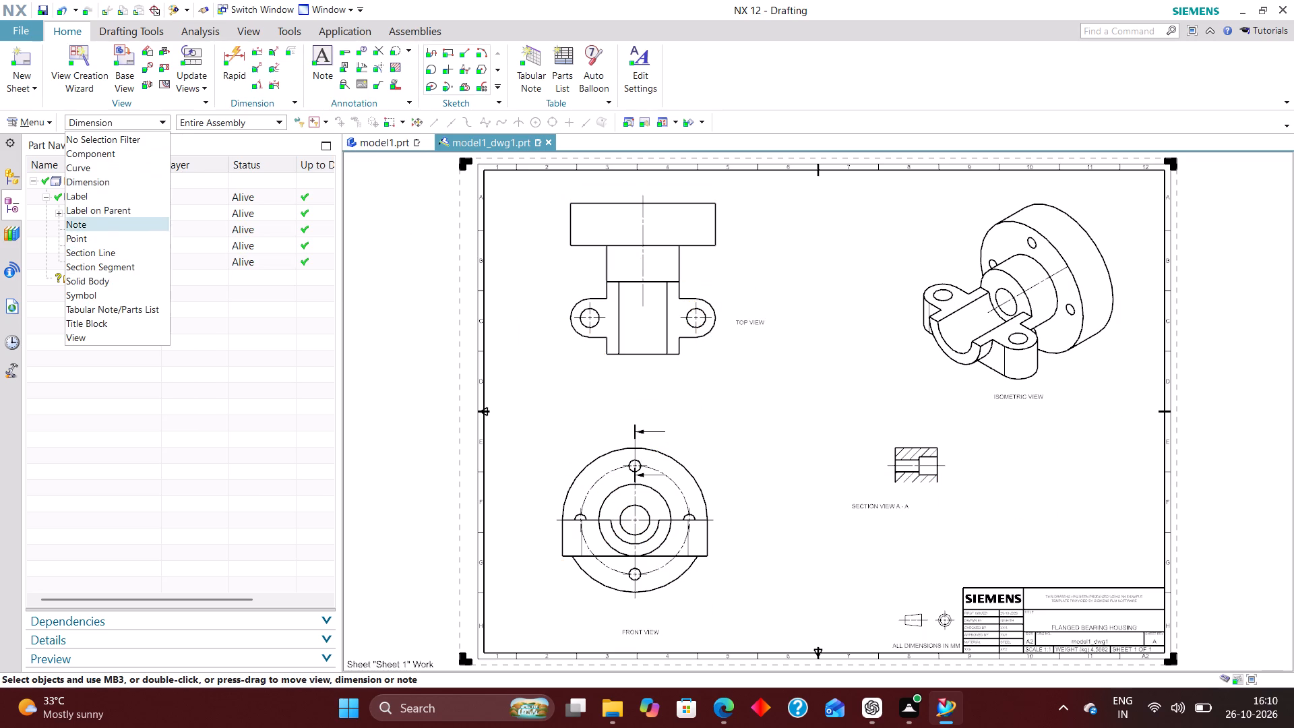
key("ctrl+a")
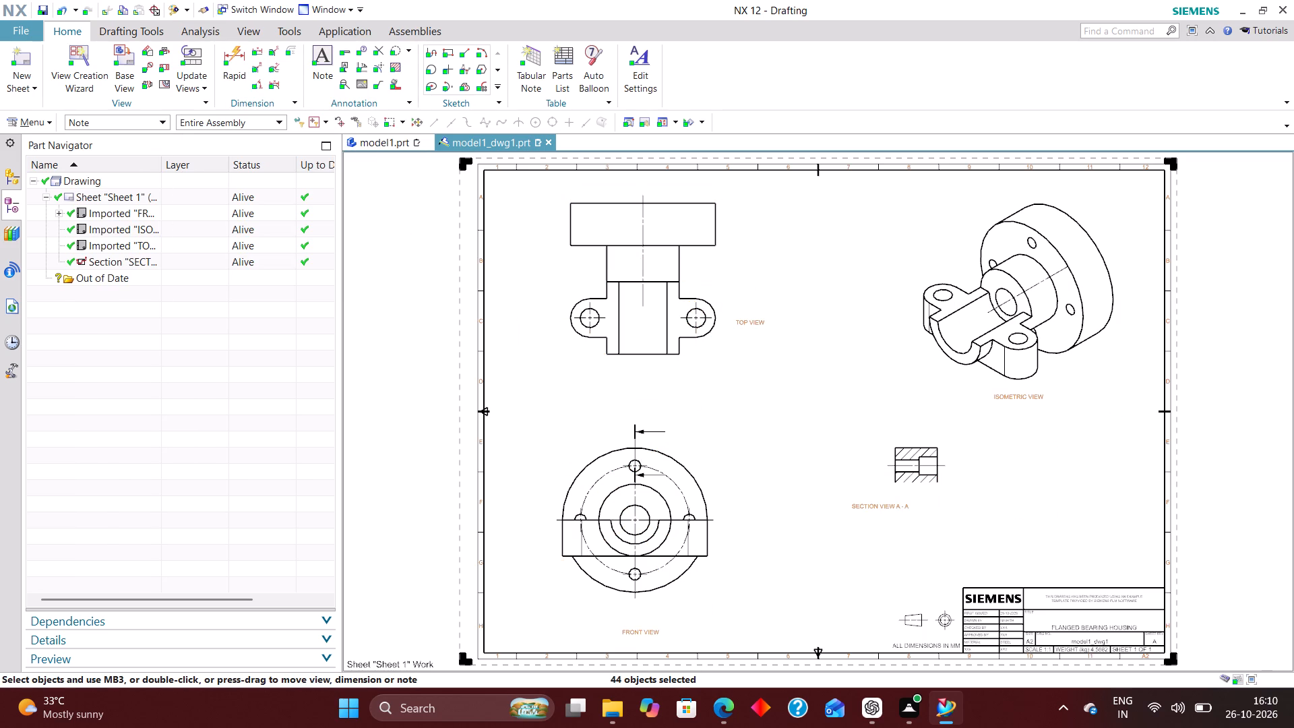
key("ctrl+j")
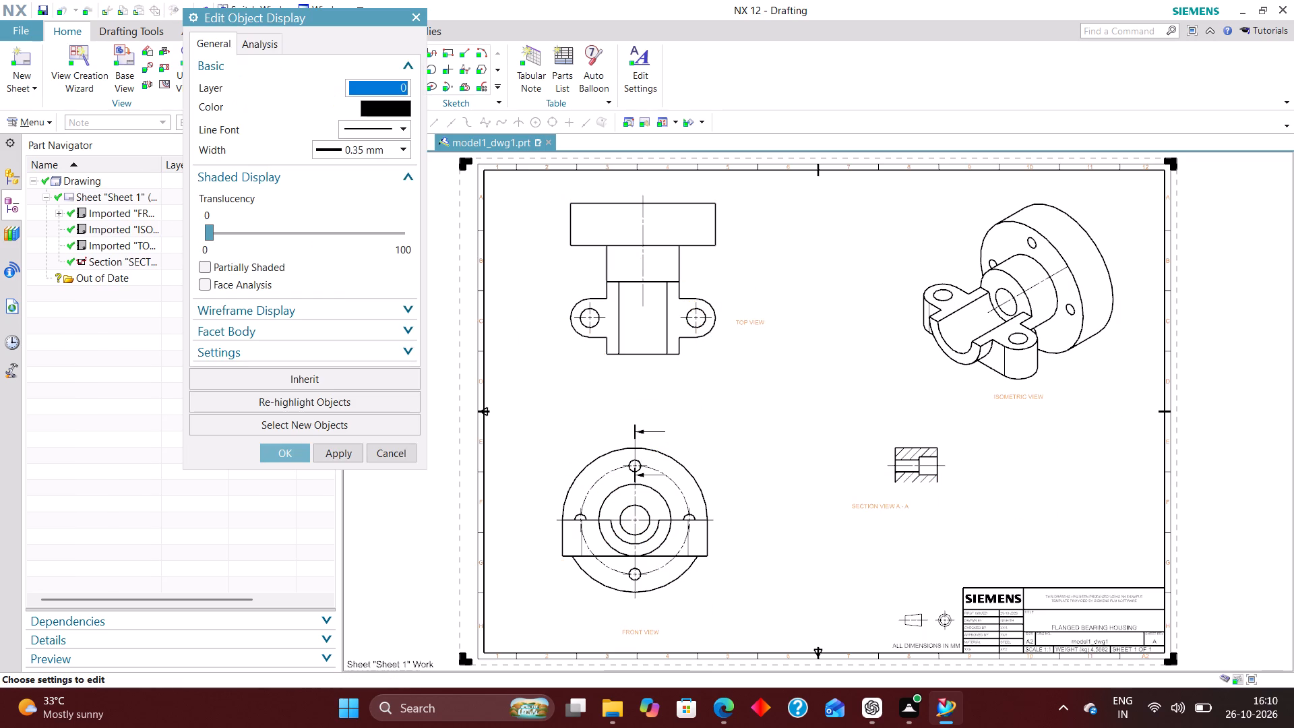
type("22")
key("4")
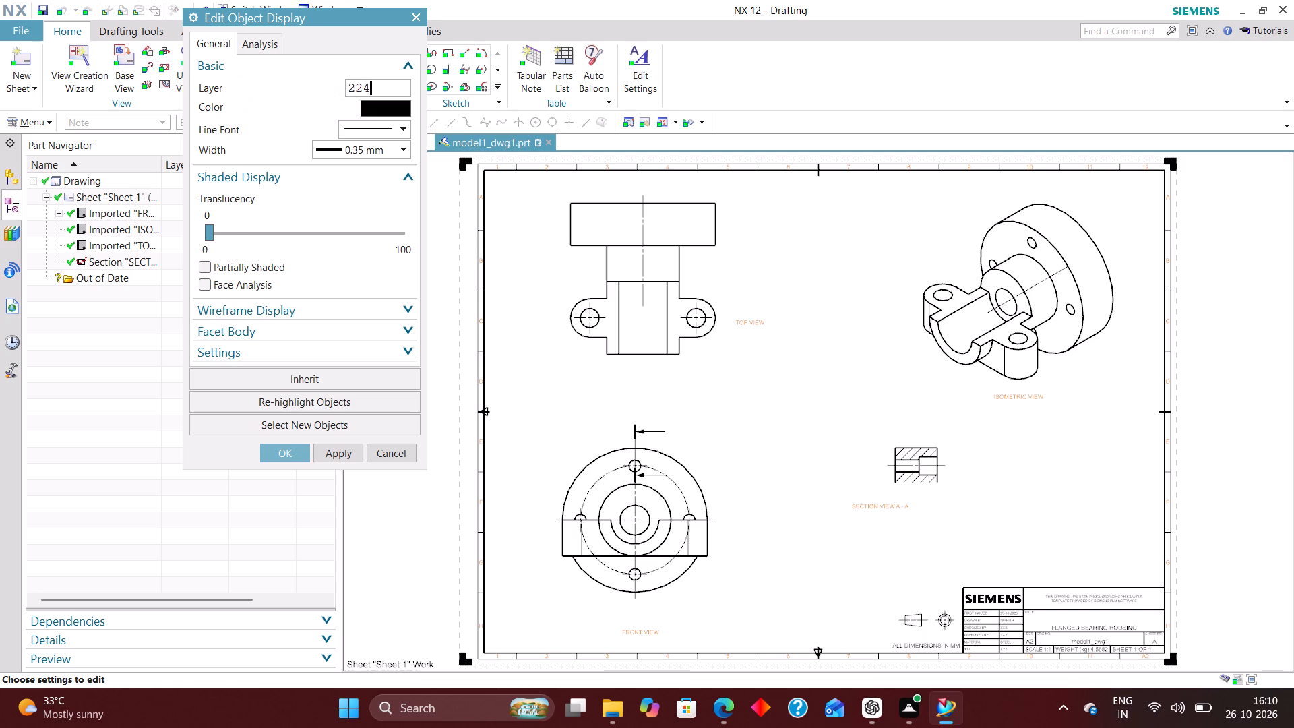
key("Return")
Select all symbols on the sheet, including centerlines and section hatching, with the Symbol filter and move them to layer 225.
left_click(109, 125)
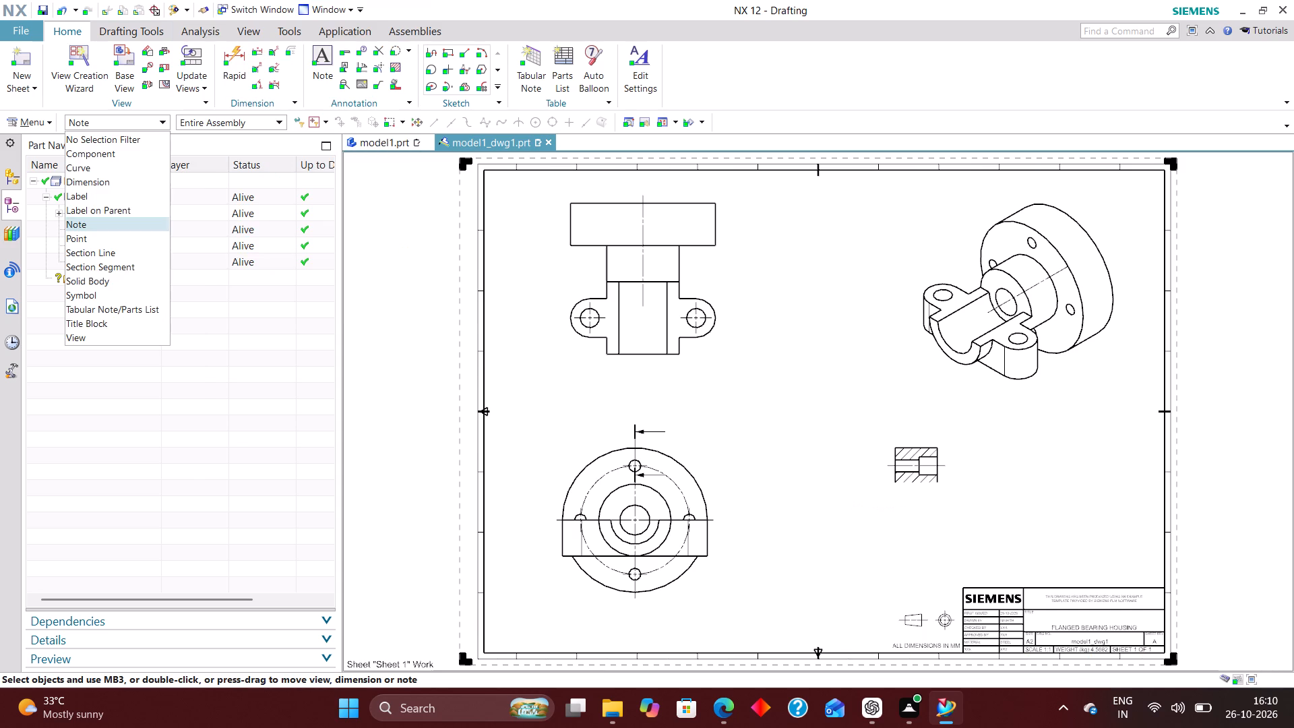
left_click(117, 296)
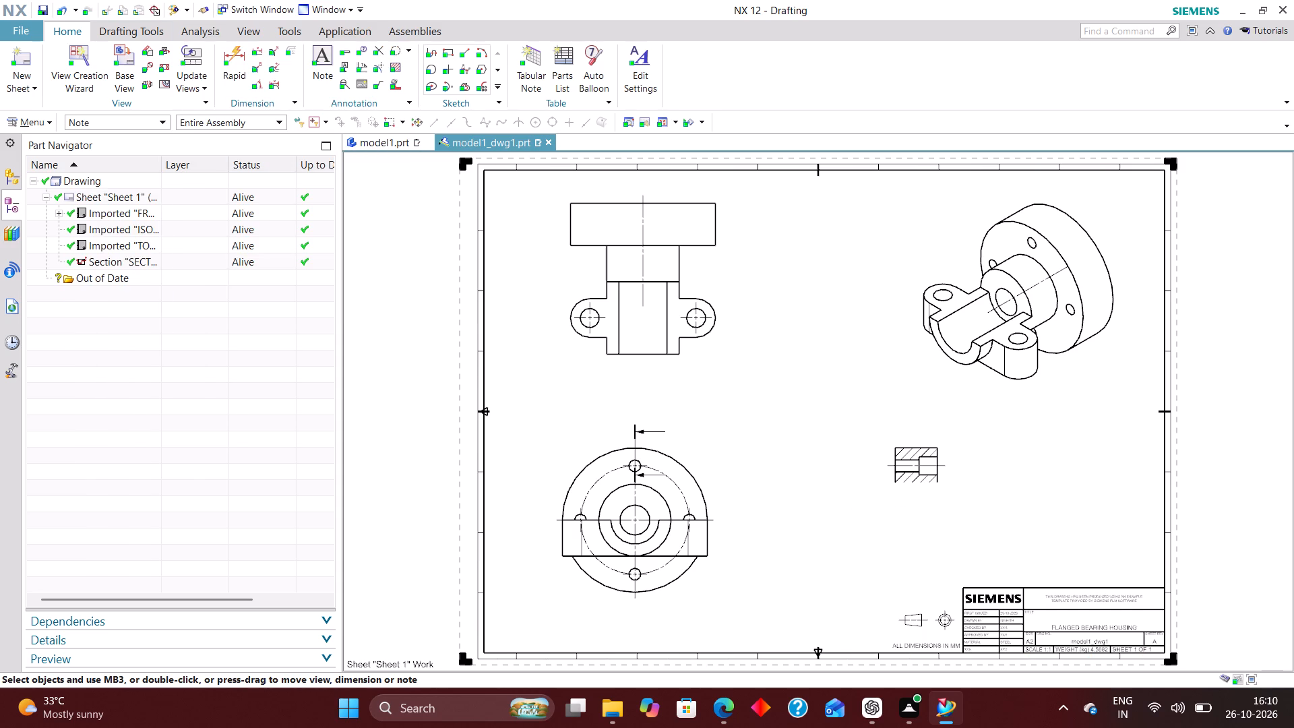
key("ctrl+a")
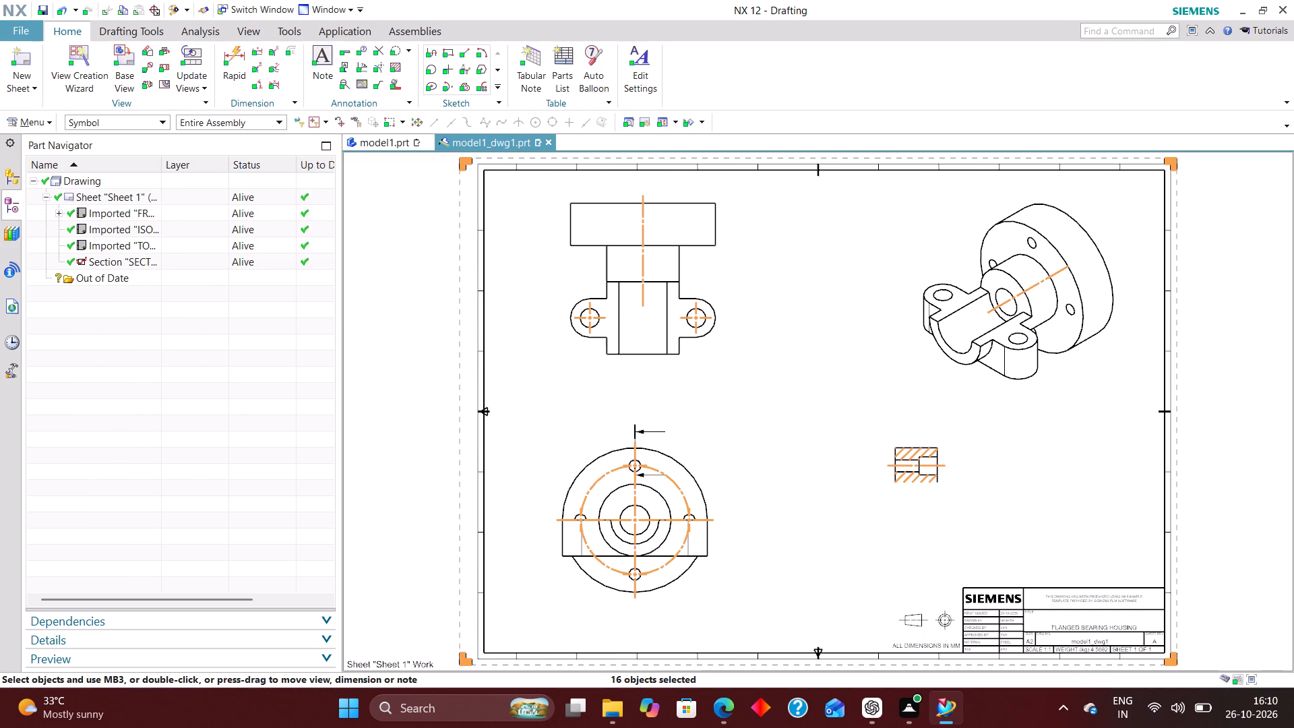
key("ctrl+j")
type("225")
key("Return")
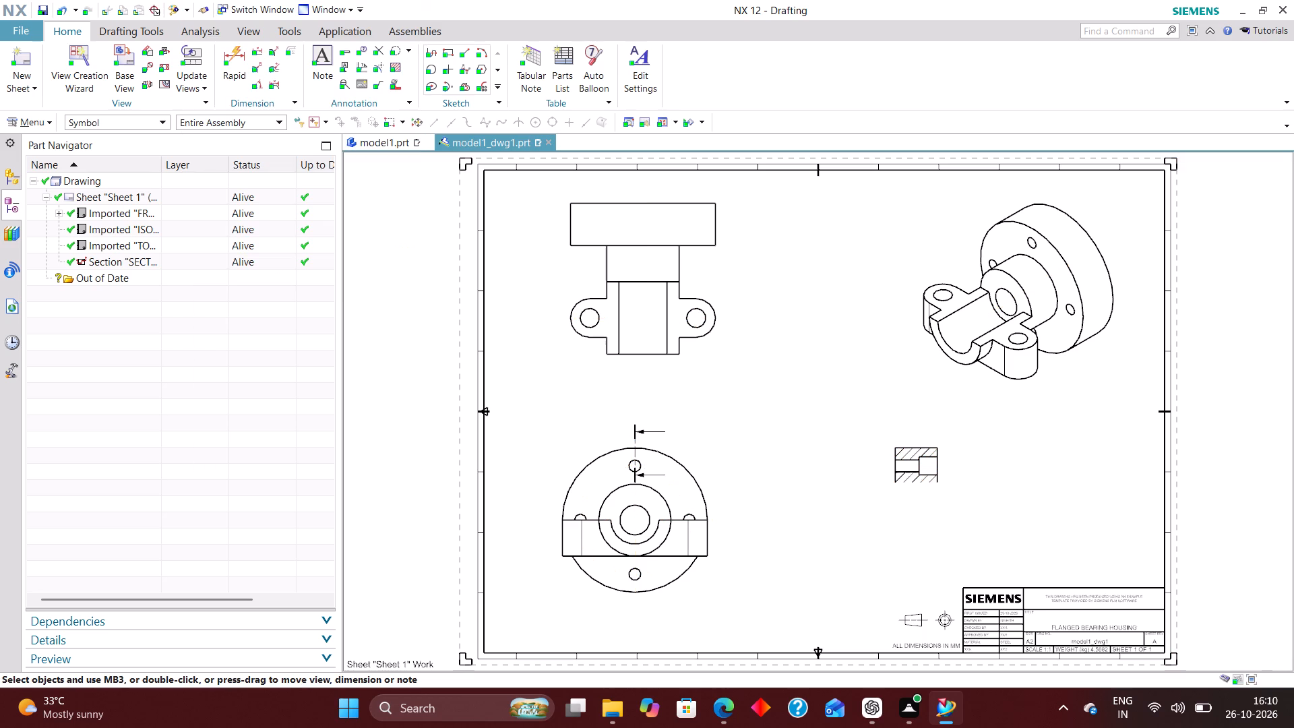
Select the title block with the Title Block filter and apply its object display settings with layer 256 and 0.70 mm width.
left_click(111, 117)
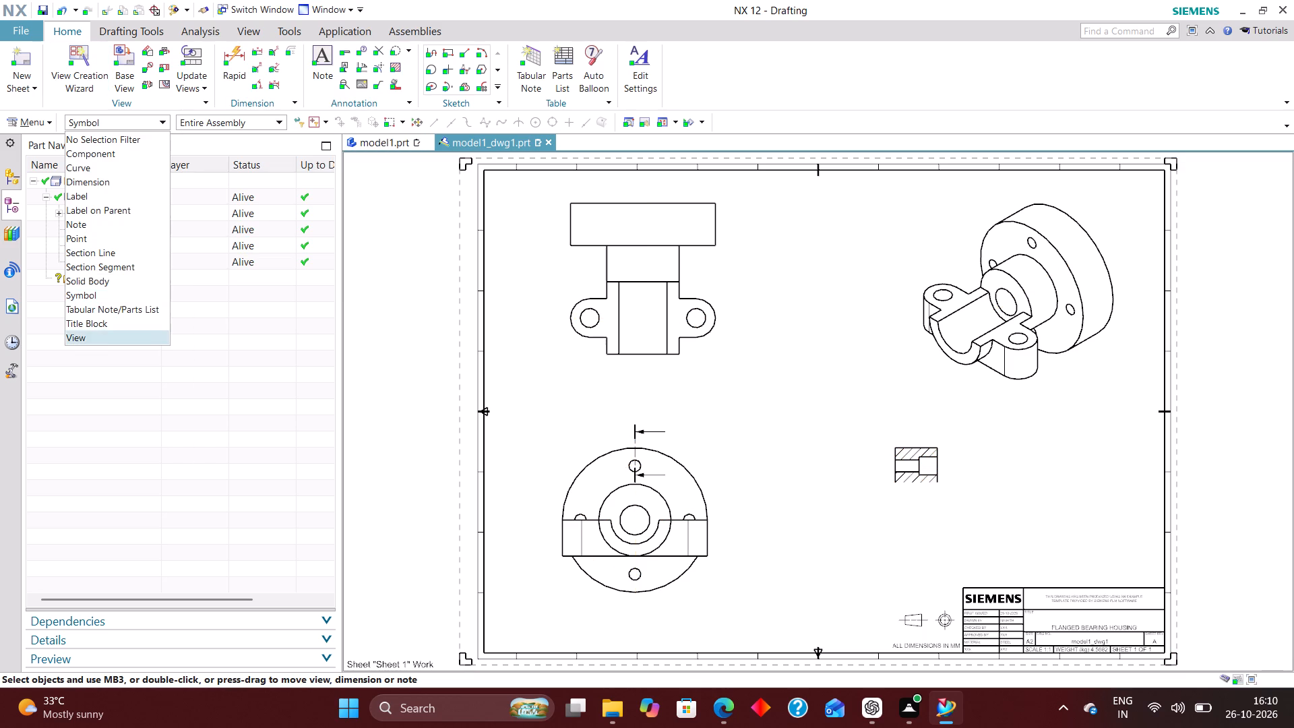
left_click(113, 328)
key("ctrl+a")
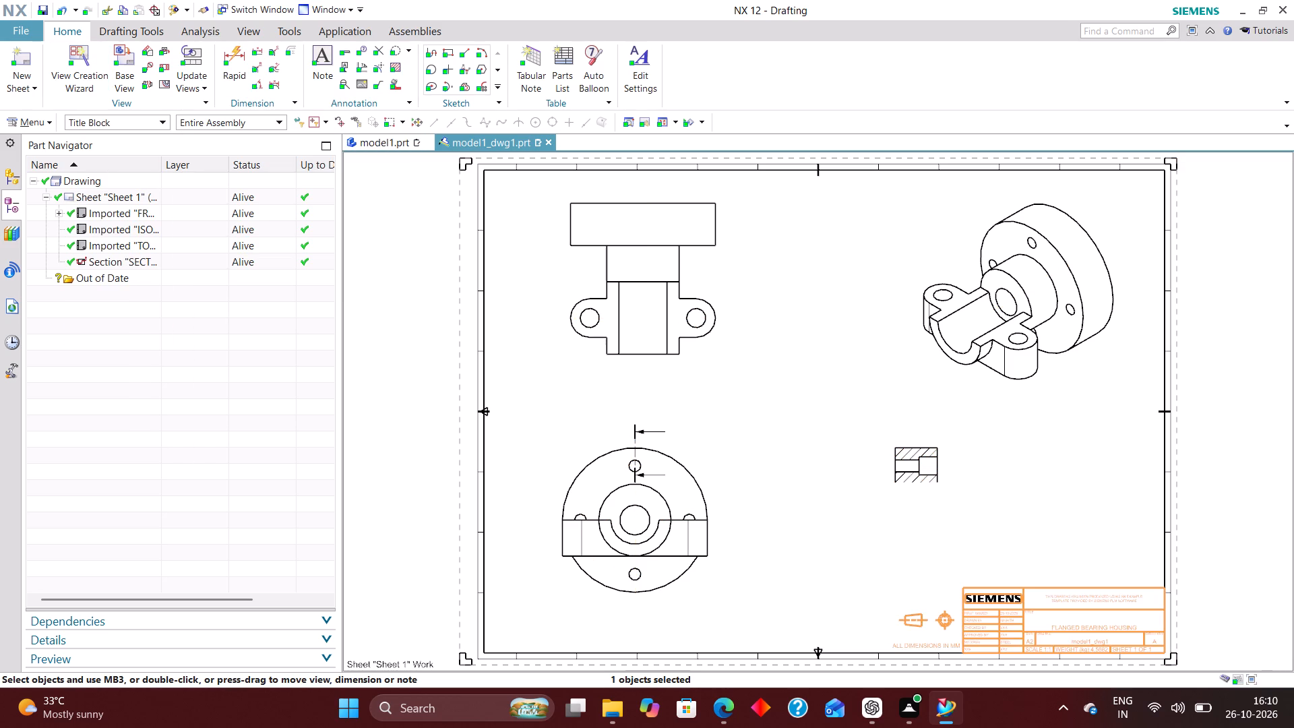
key("ctrl+j")
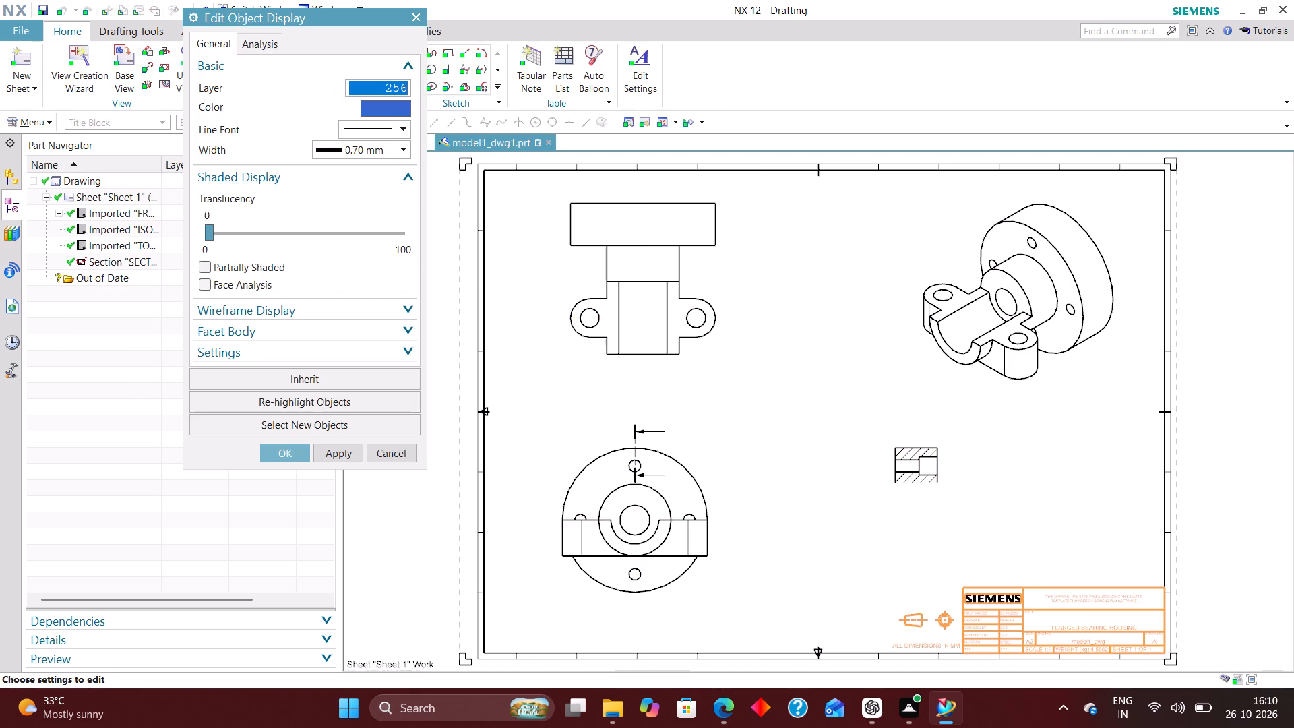
left_click(282, 448)
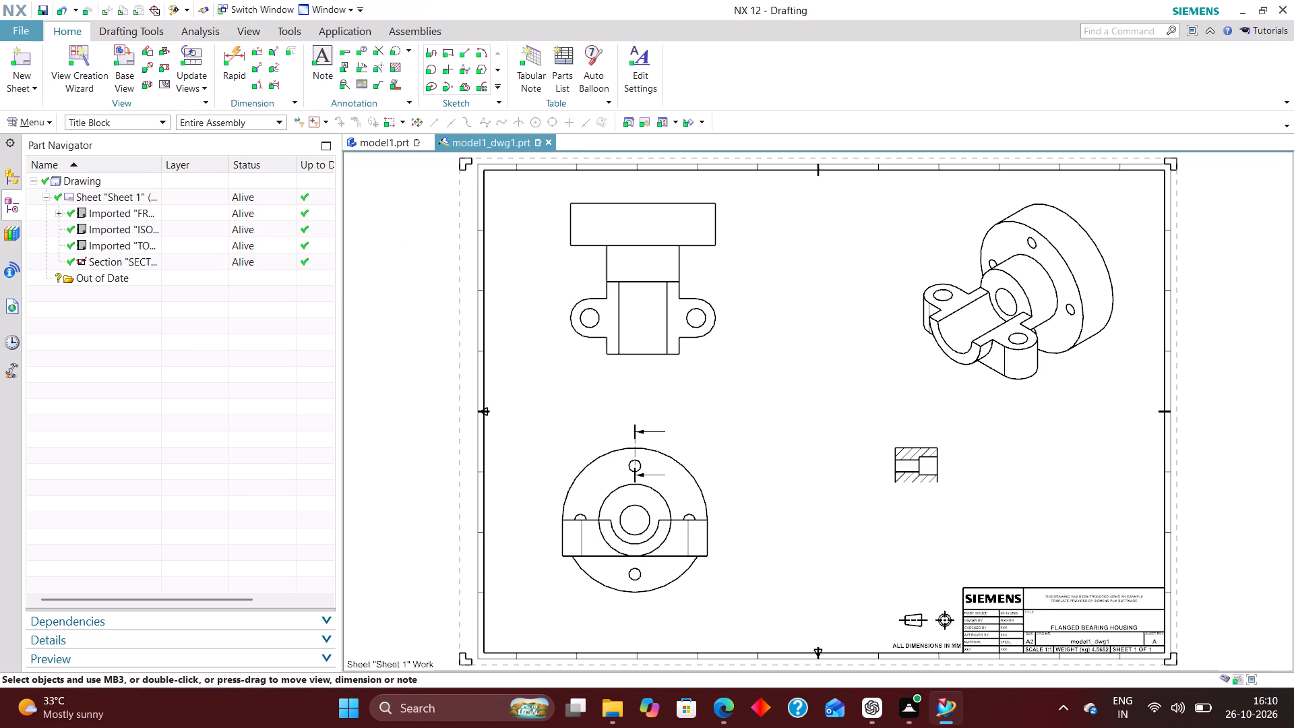
Turn on all layers of the ALL category in the layer settings and close them.
key("ctrl+l")
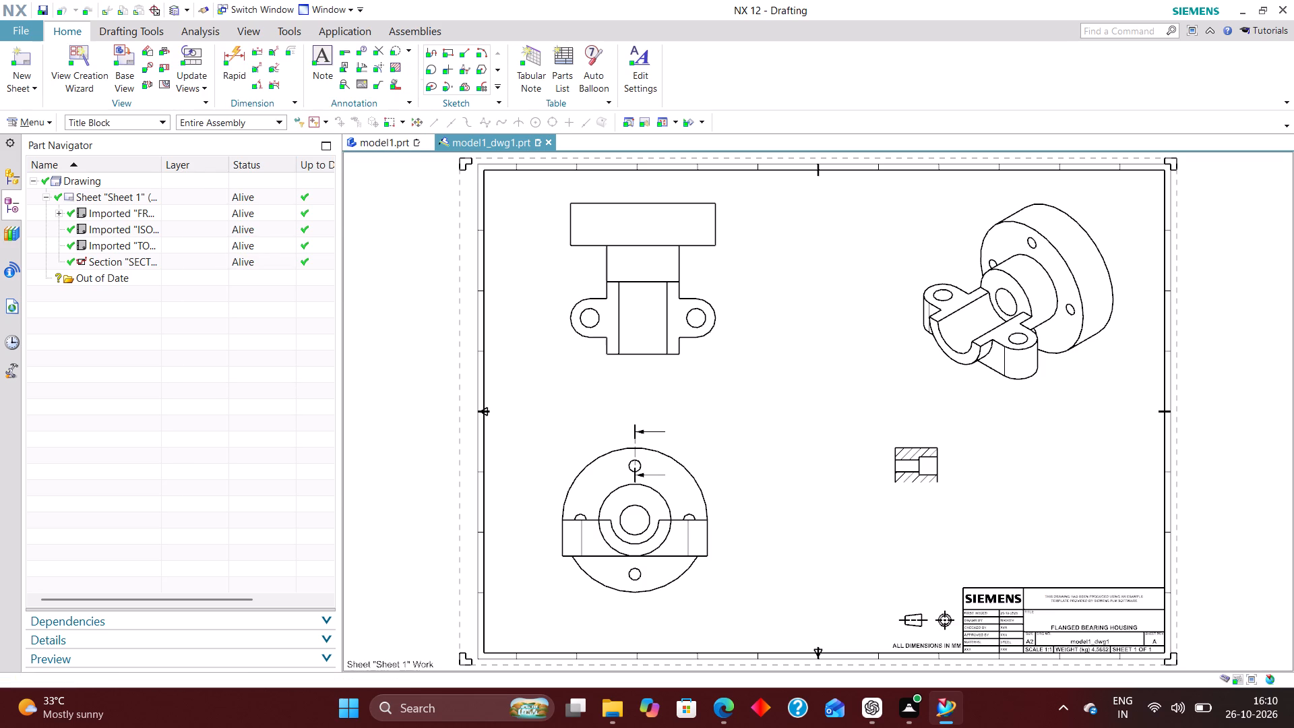
left_click(210, 232)
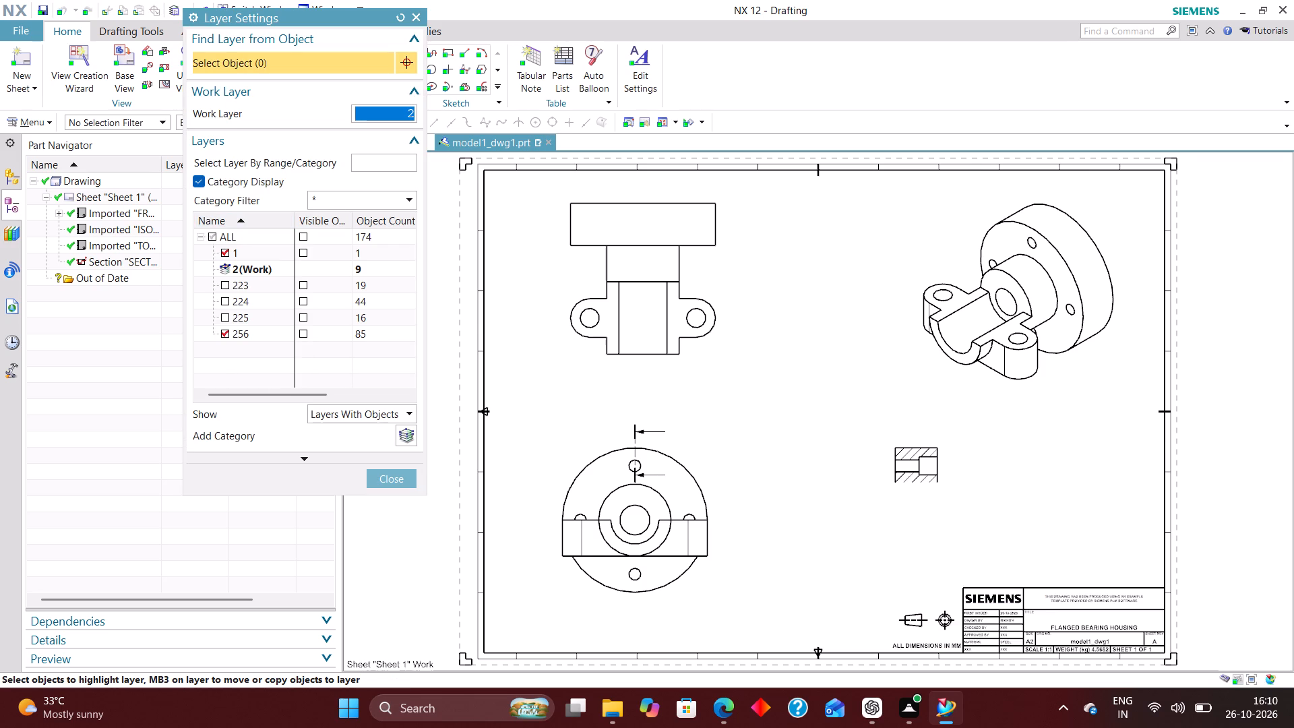
left_click(386, 481)
Examine the views, dimensions and labels across the sheet up close and as a whole.
scroll(819, 429, "up", 2)
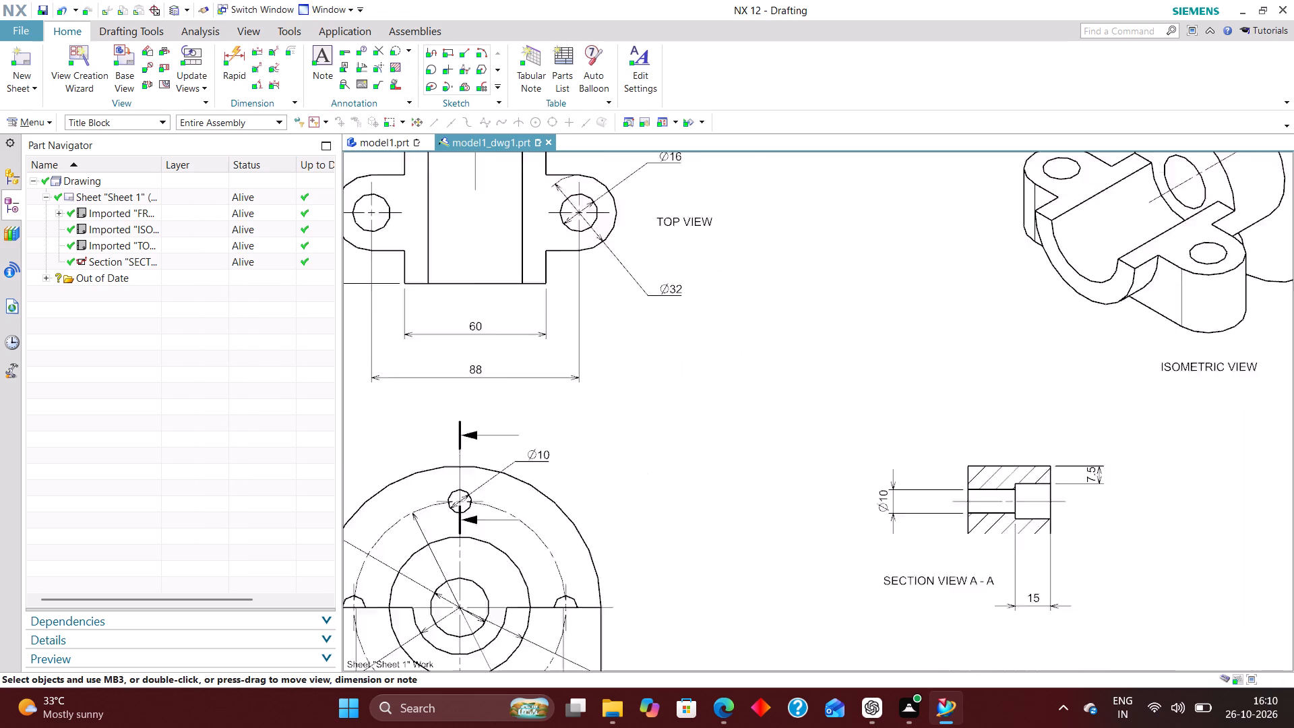
scroll(819, 425, "up", 2)
scroll(818, 407, "down", 3)
right_click_drag(817, 313, 758, 408)
scroll(805, 331, "up", 5)
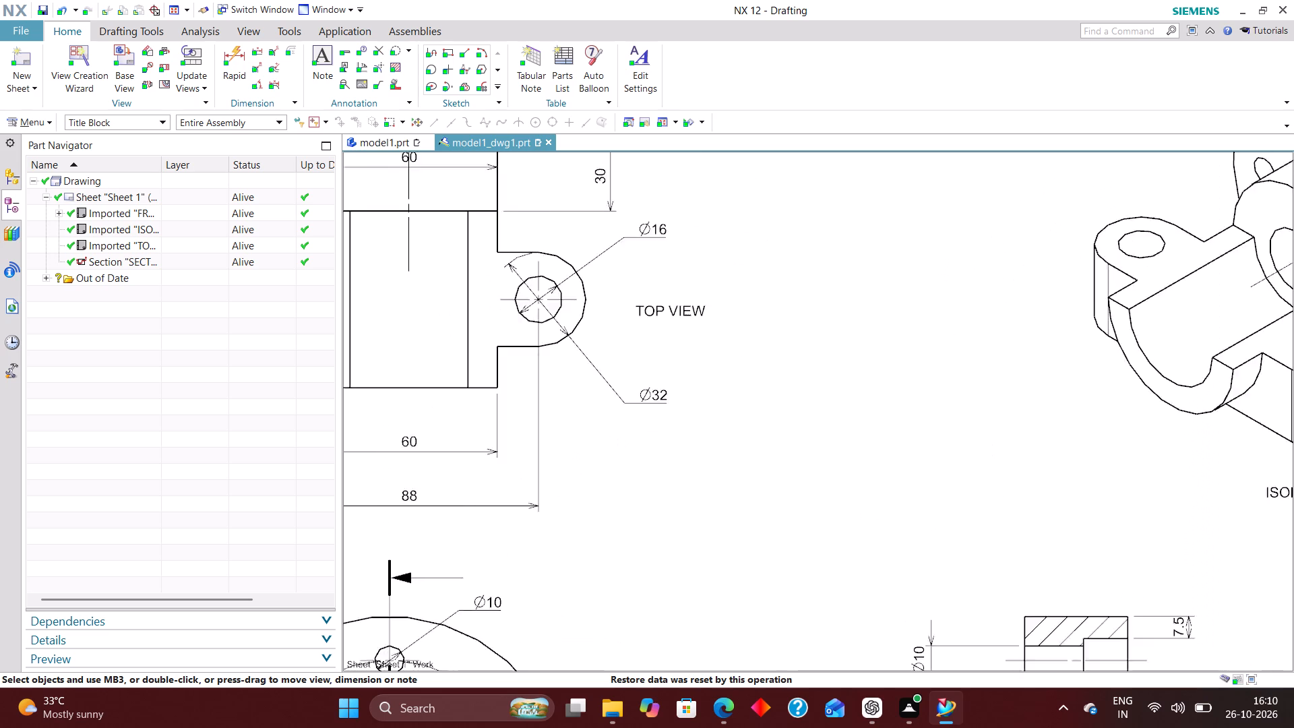
scroll(805, 330, "down", 4)
right_click_drag(829, 319, 788, 404)
scroll(830, 344, "up", 5)
scroll(830, 344, "down", 5)
right_click_drag(830, 344, 706, 471)
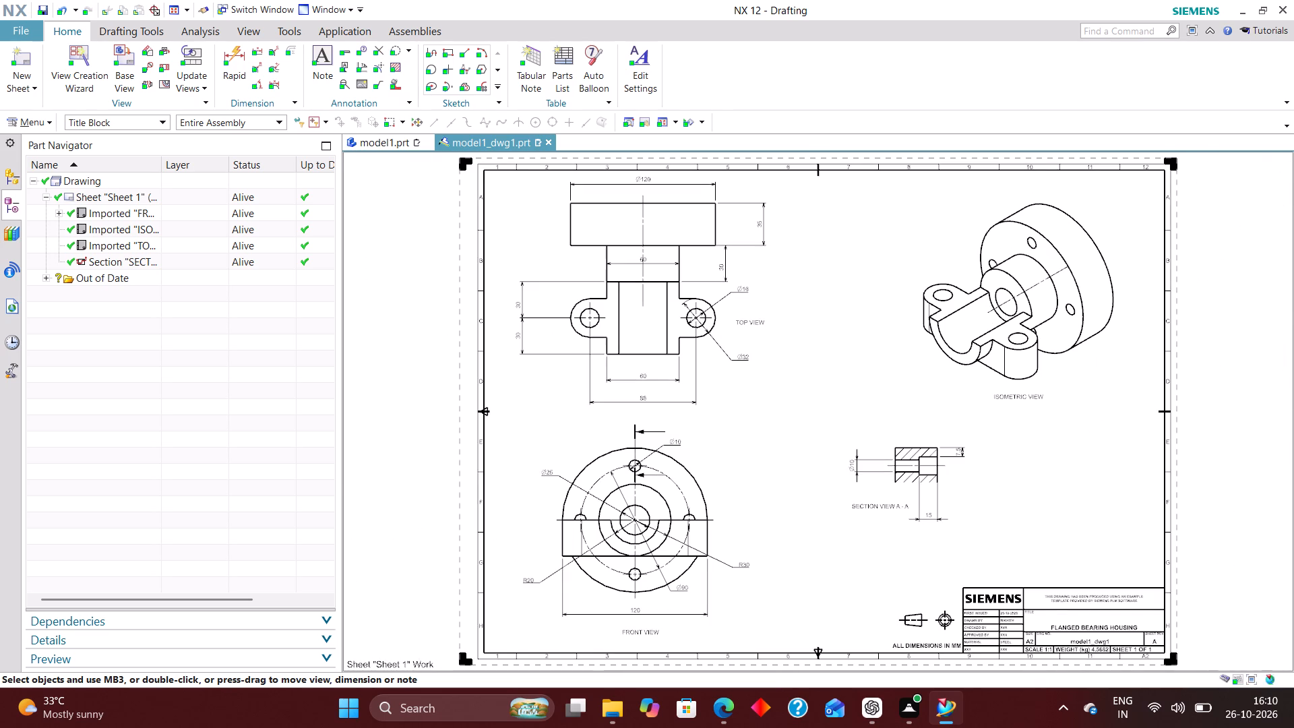
right_click_drag(811, 321, 798, 390)
scroll(817, 386, "up", 6)
scroll(817, 386, "down", 6)
right_click_drag(813, 344, 799, 408)
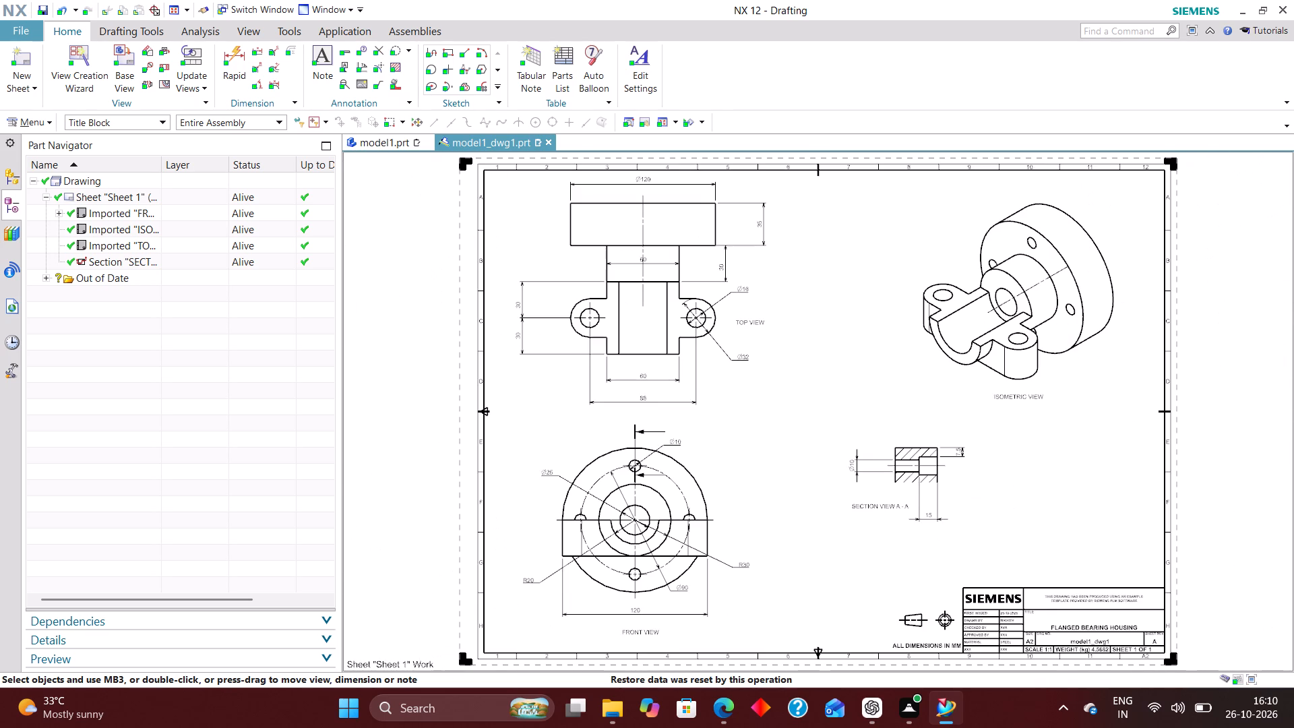
scroll(833, 403, "up", 5)
scroll(826, 311, "down", 4)
right_click_drag(826, 311, 778, 426)
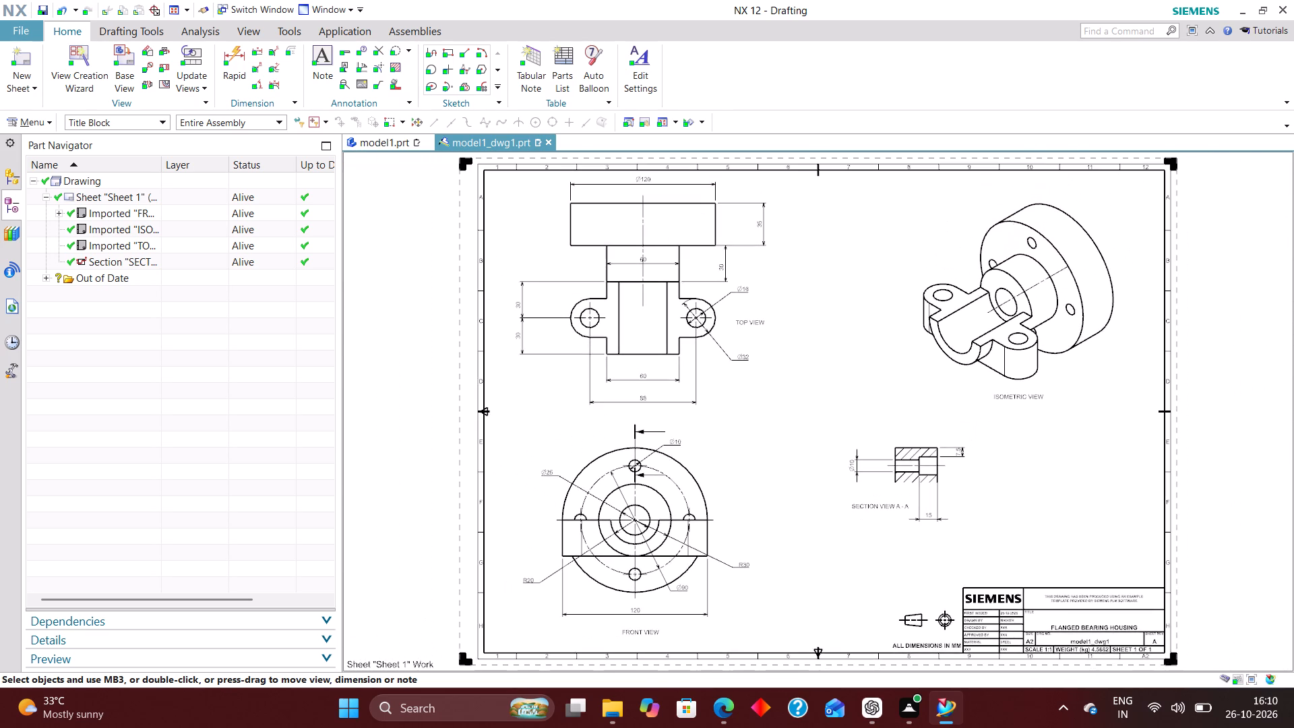
scroll(983, 655, "up", 4)
scroll(818, 483, "down", 4)
scroll(770, 544, "down", 2)
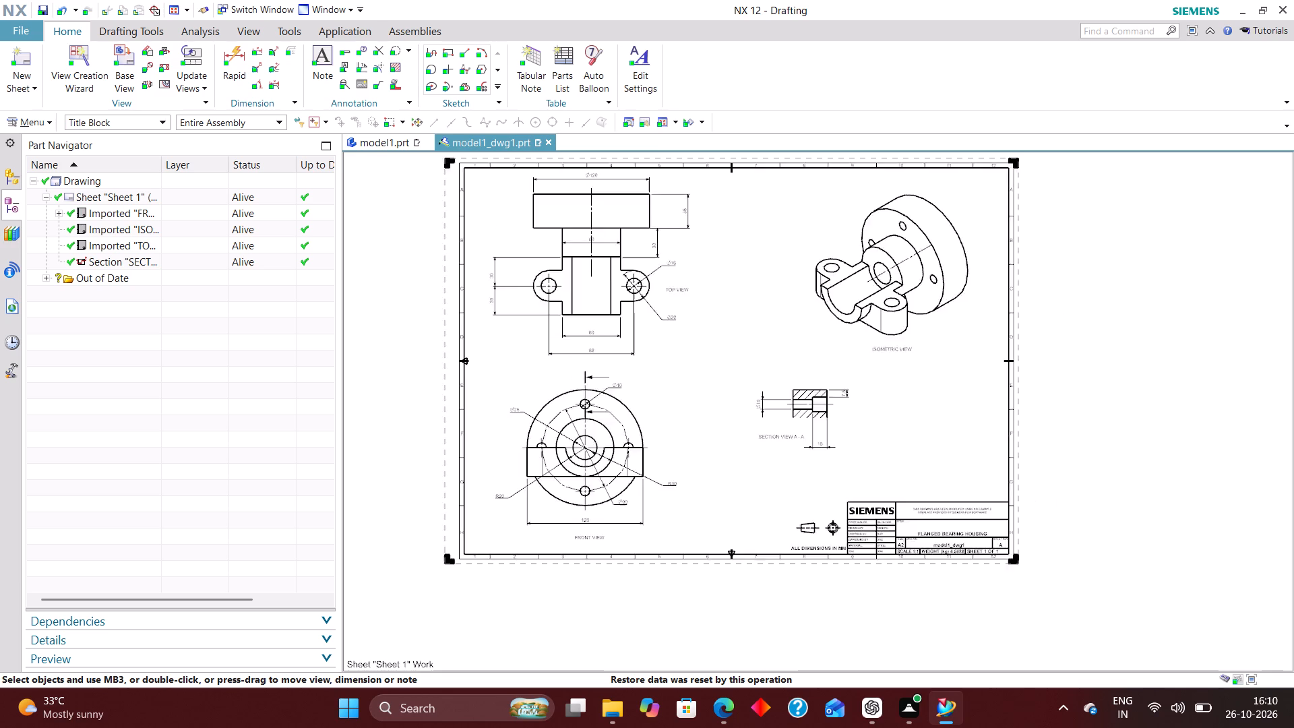
scroll(748, 402, "up", 3)
right_click_drag(757, 342, 727, 387)
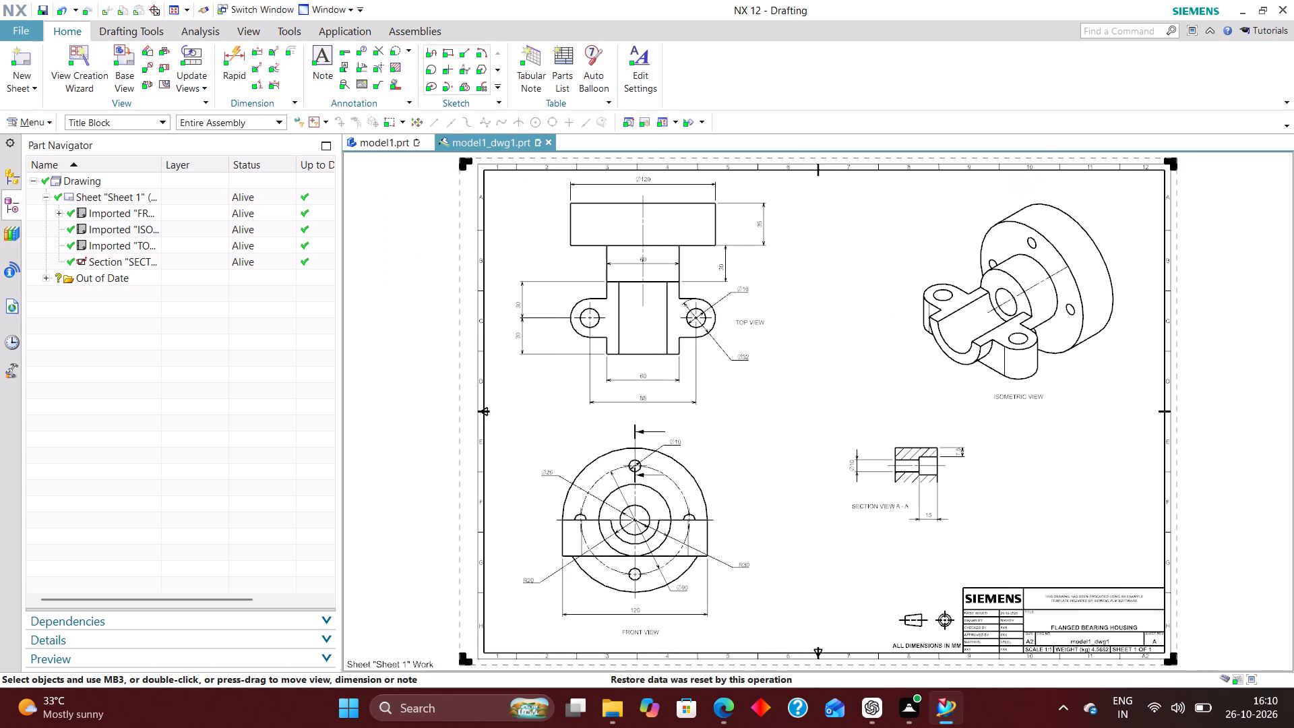
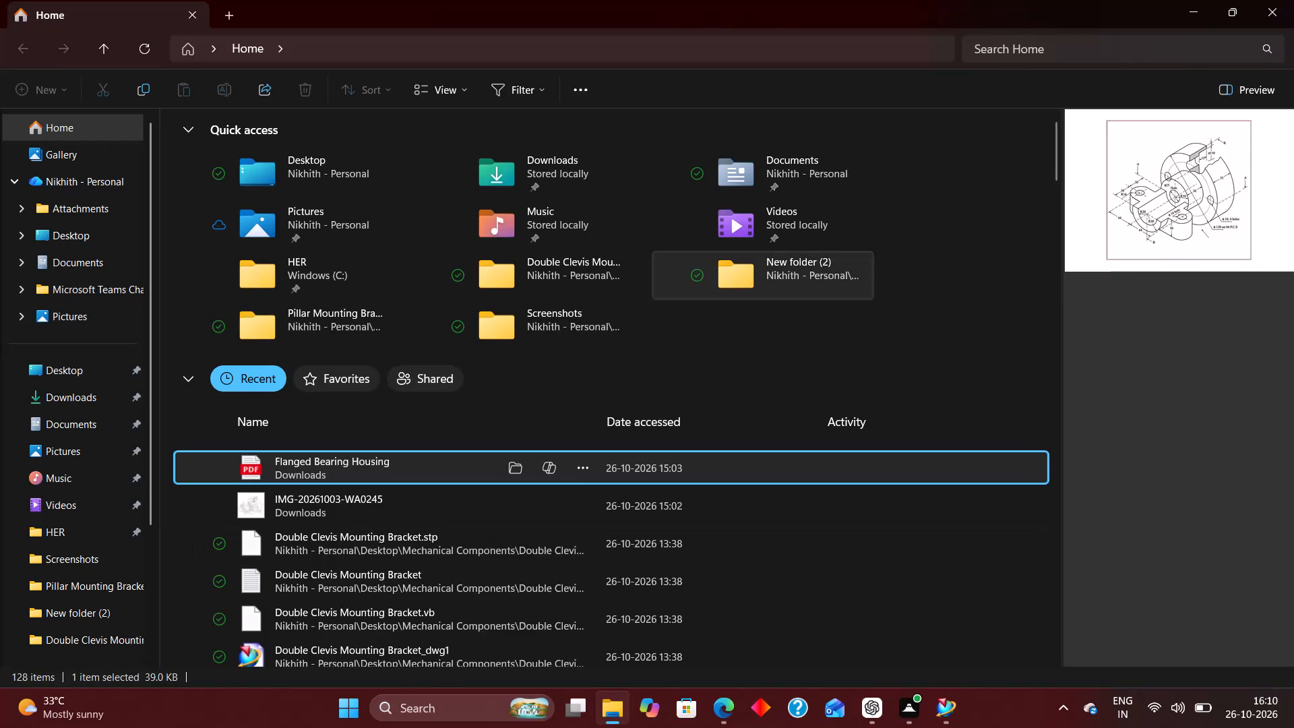
Leave File Explorer for the model1.prt part in NX and stop the journal recording.
left_click(1260, 13)
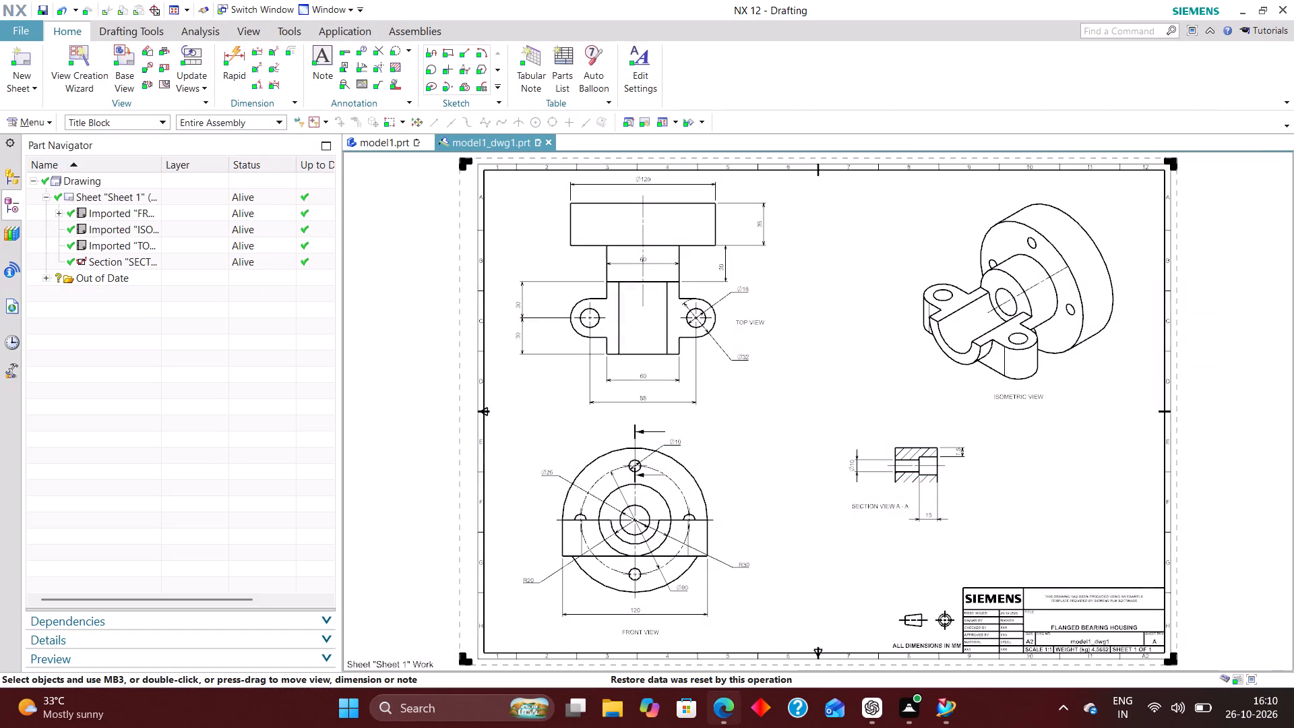
left_click(373, 137)
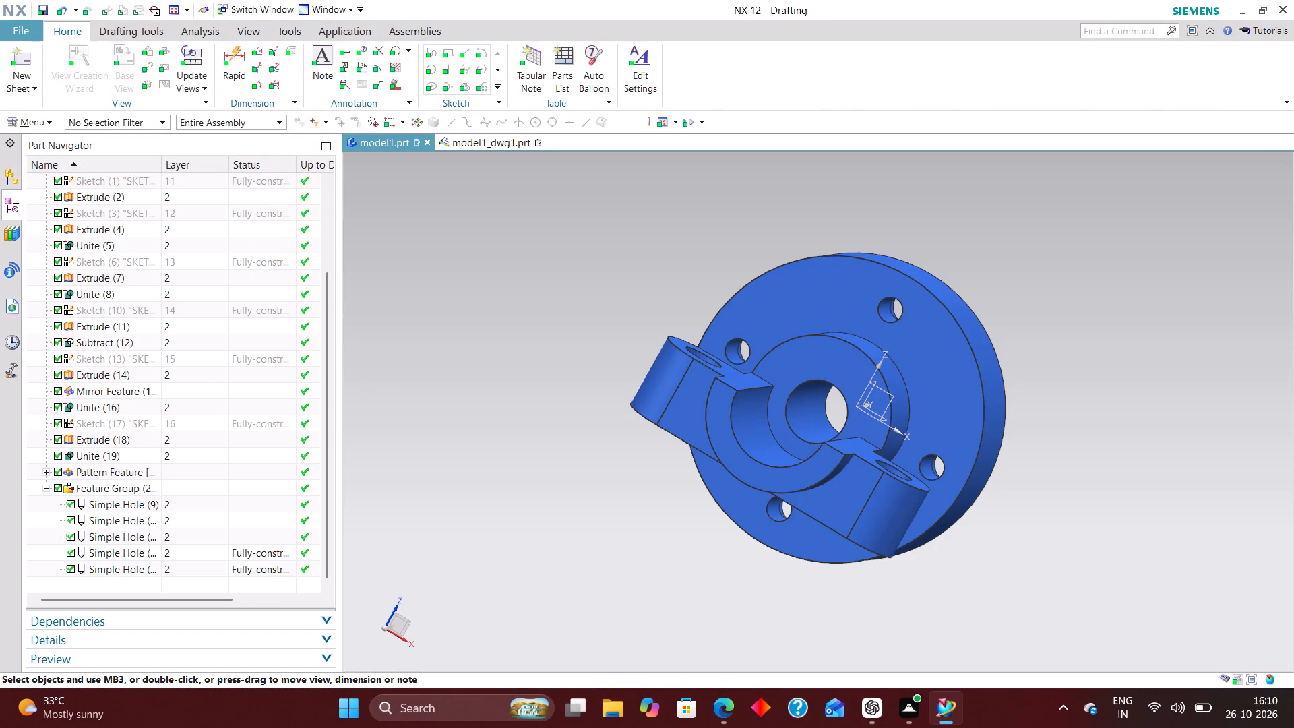
left_click(534, 30)
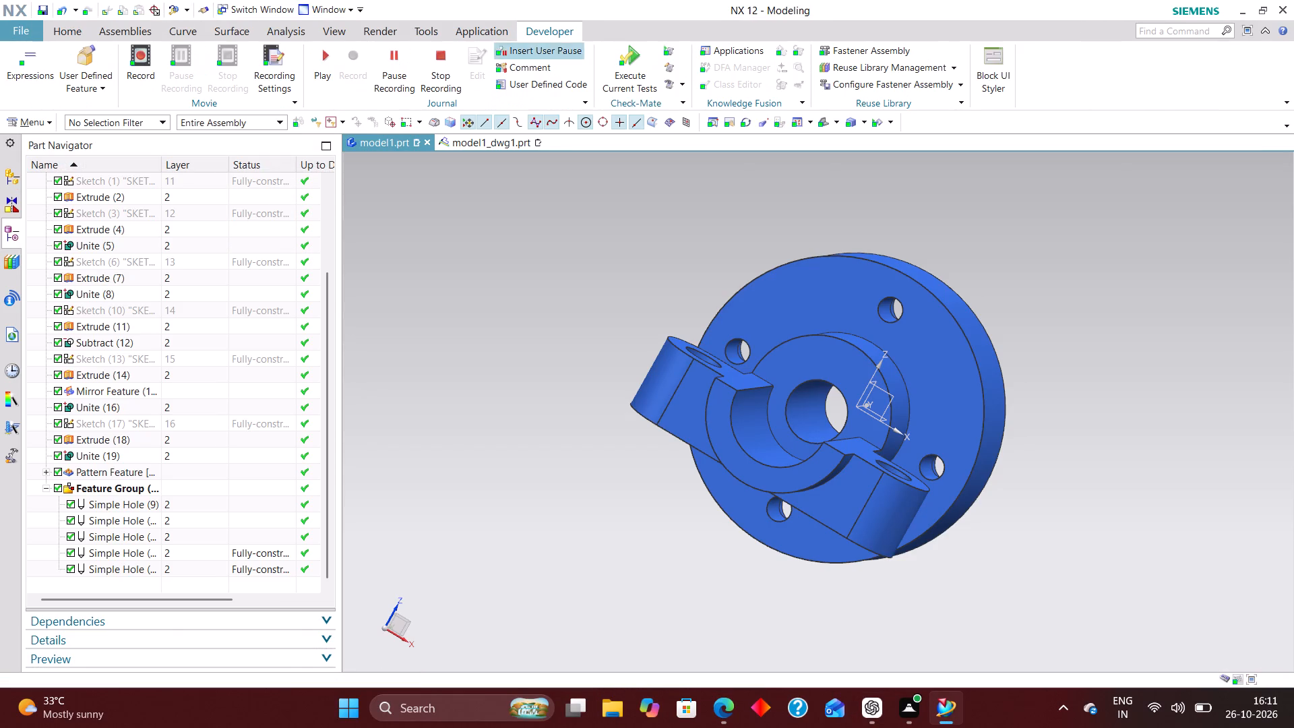
left_click(447, 62)
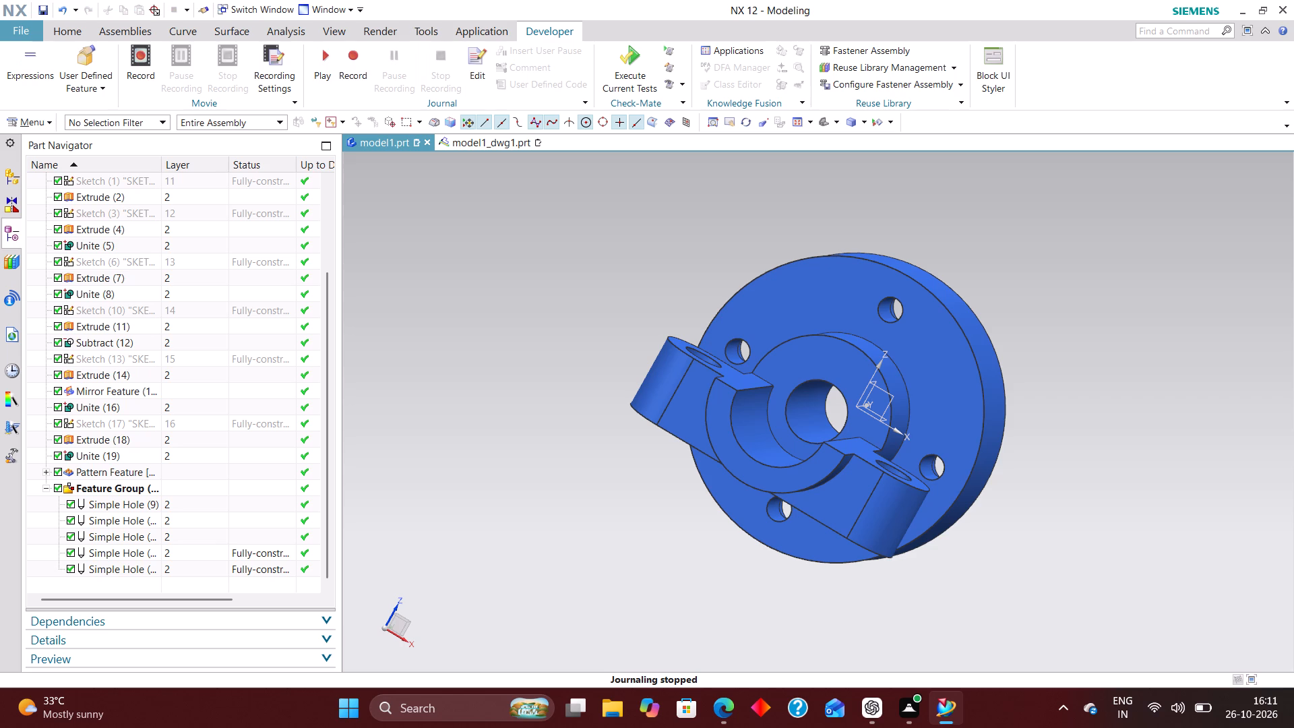